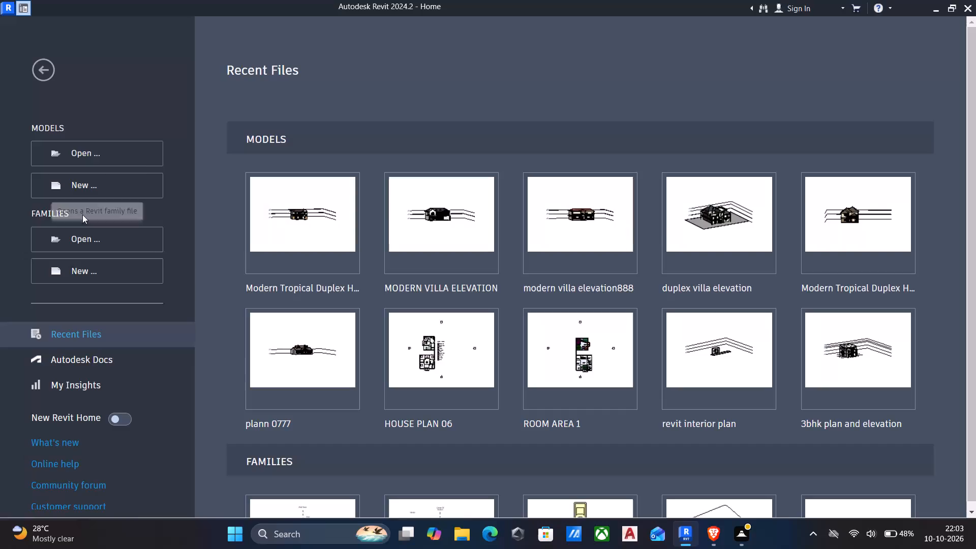
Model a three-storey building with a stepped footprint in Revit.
Create a new project from the default template.
{"action": "left_click", "coordinate": [84, 185]}
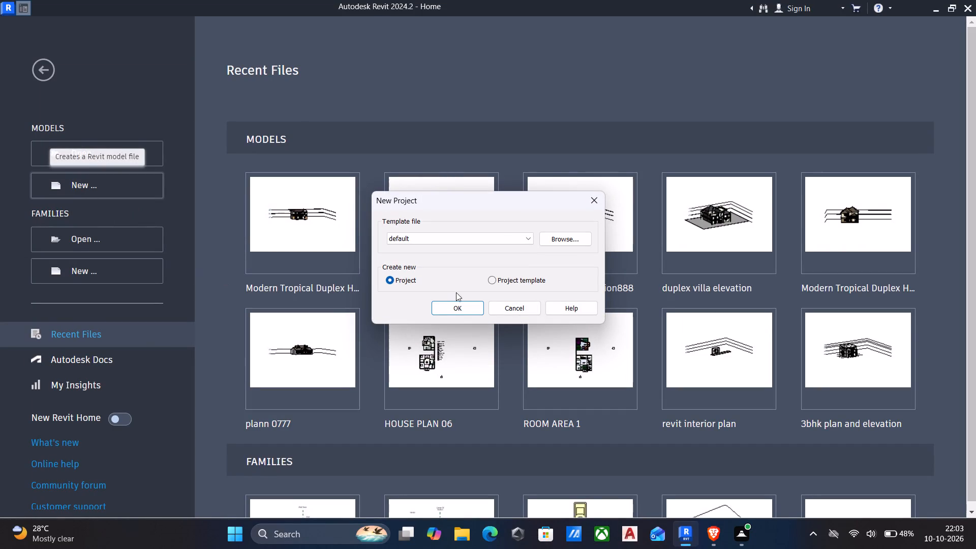
{"action": "left_click", "coordinate": [456, 307]}
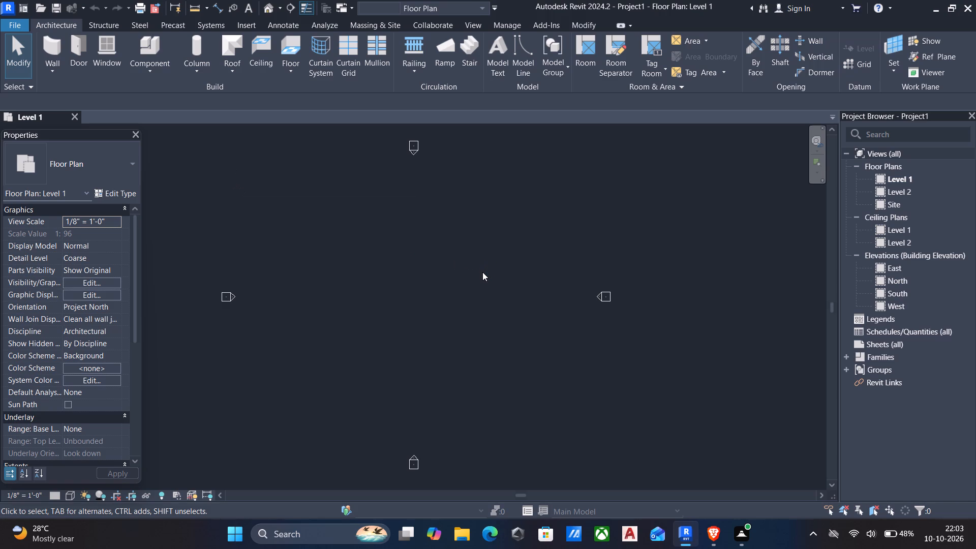
Set the project's length units to feet and fractional inches, rounded to the nearest 1/4".
{"action": "type", "text": "un"}
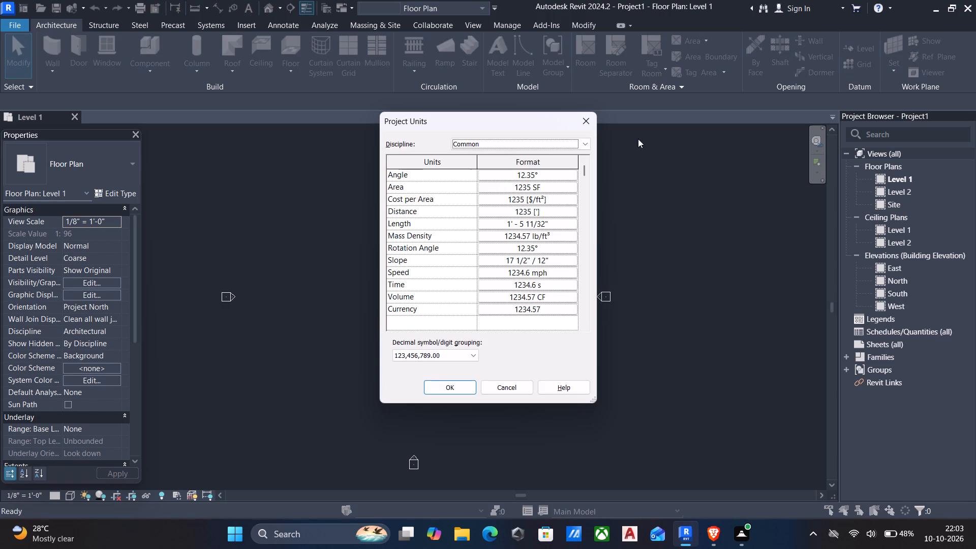
{"action": "left_click", "coordinate": [566, 224]}
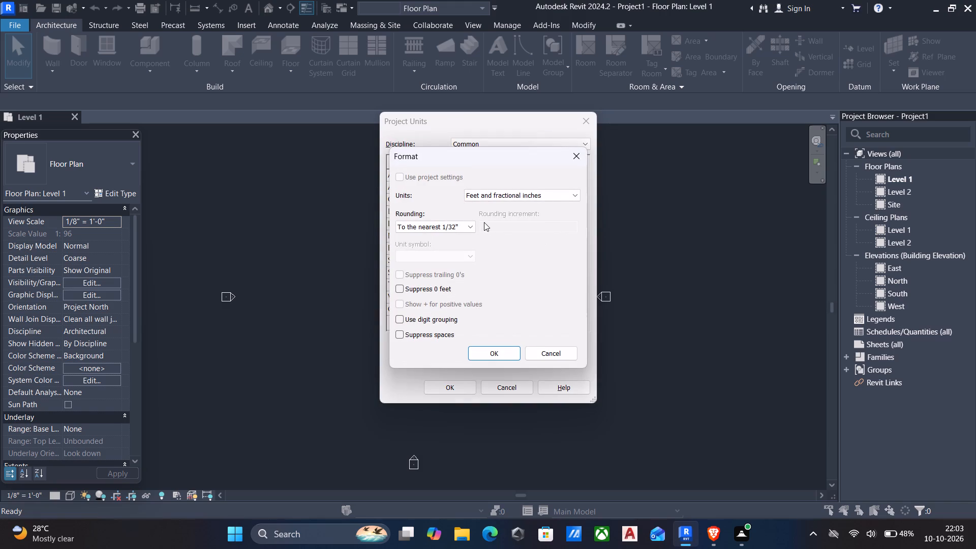
{"action": "left_click", "coordinate": [464, 226]}
{"action": "left_click", "coordinate": [444, 272]}
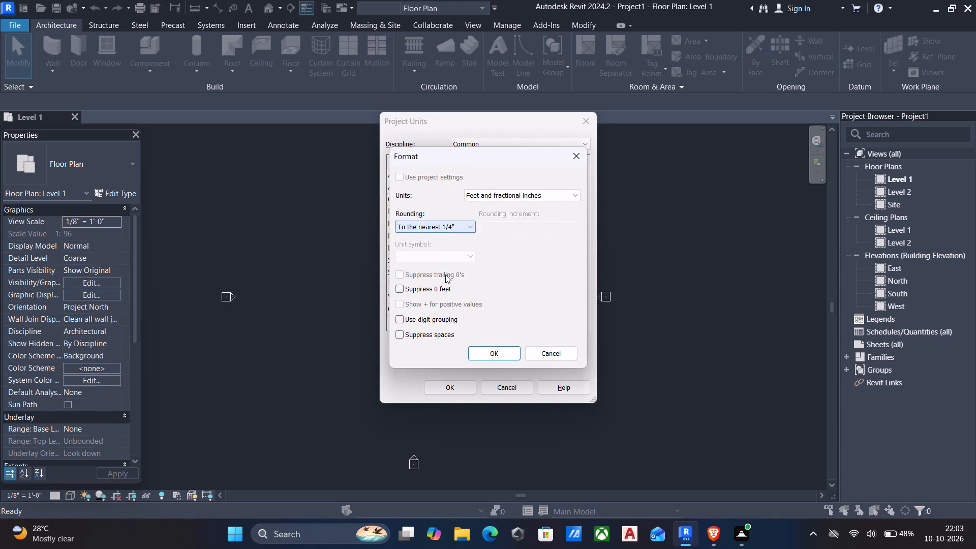
{"action": "left_click", "coordinate": [485, 354]}
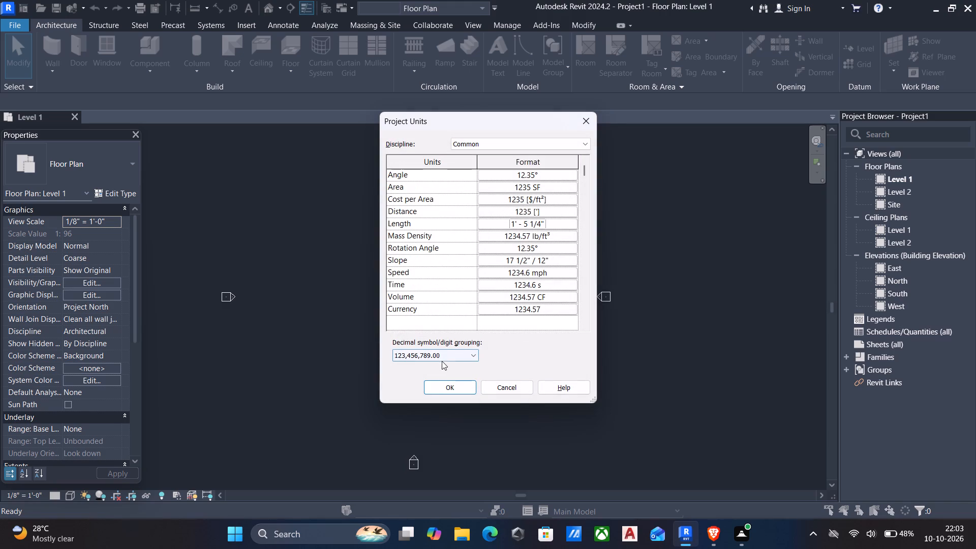
{"action": "left_click", "coordinate": [448, 385]}
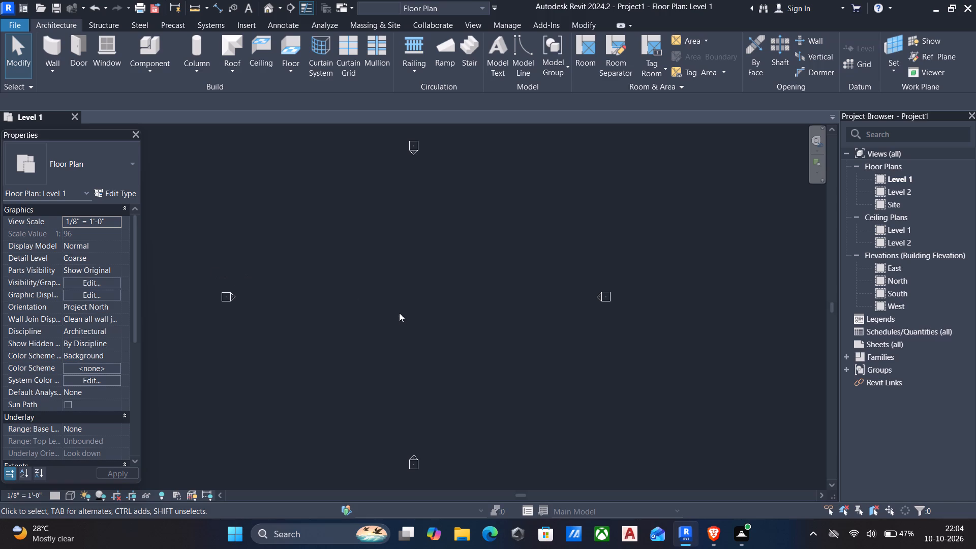
Duplicate the Generic - 8" architectural wall type and name the copy 9" wall.
{"action": "key", "text": "w"}
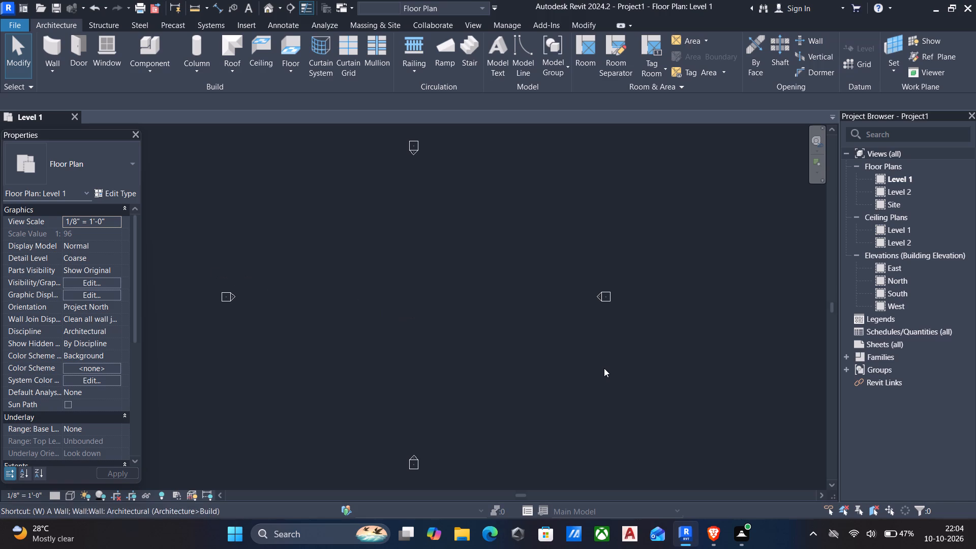
{"action": "key", "text": "a"}
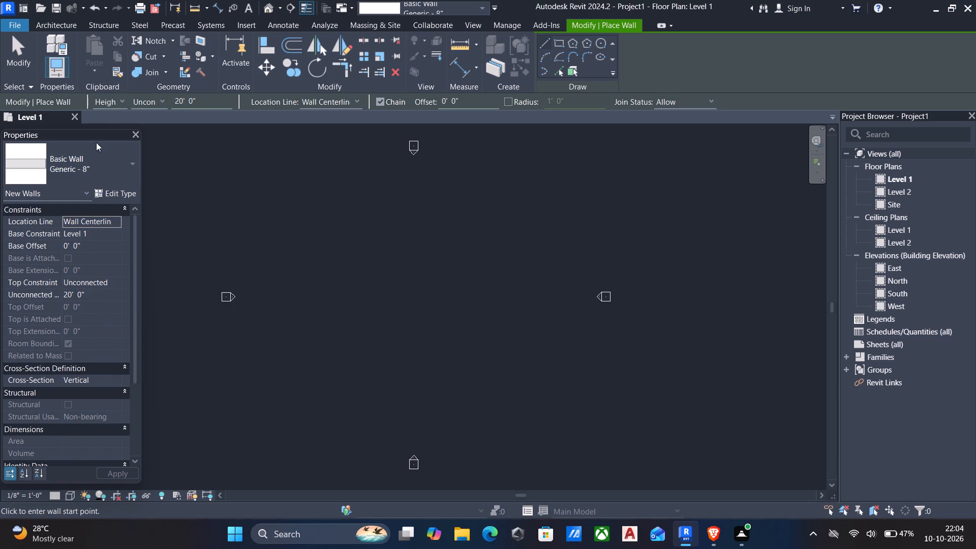
{"action": "left_click", "coordinate": [115, 195]}
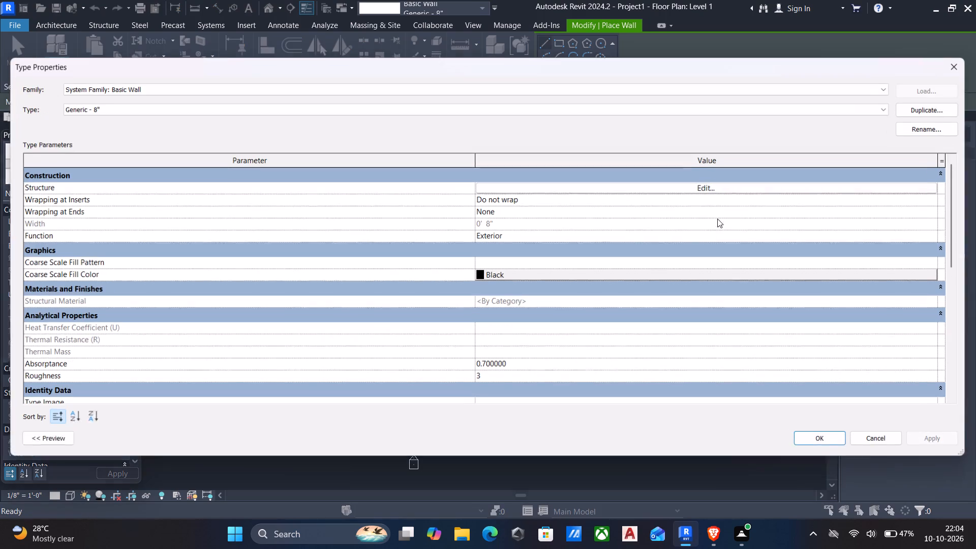
{"action": "left_click", "coordinate": [932, 109]}
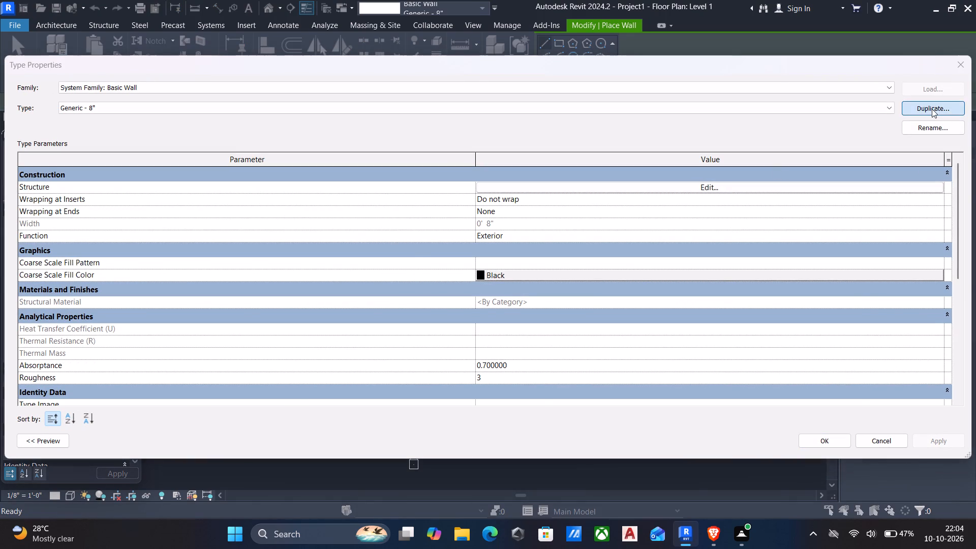
{"action": "key", "text": "BackSpace"}
{"action": "type", "text": "9\""}
{"action": "key", "text": "space"}
{"action": "type", "text": "wall"}
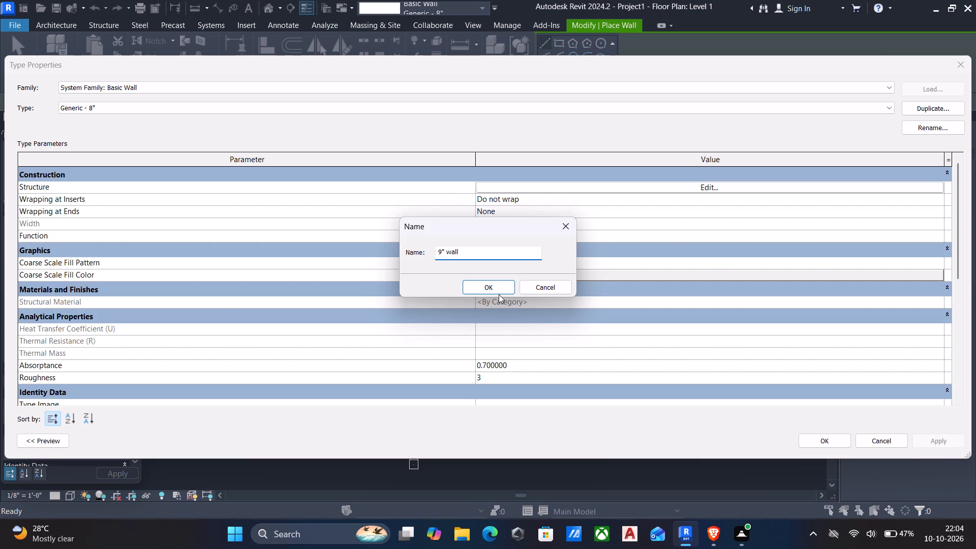
{"action": "left_click", "coordinate": [492, 289]}
Set the structure layer of the 9" wall type to a thickness of 9" and apply it.
{"action": "left_click", "coordinate": [710, 187]}
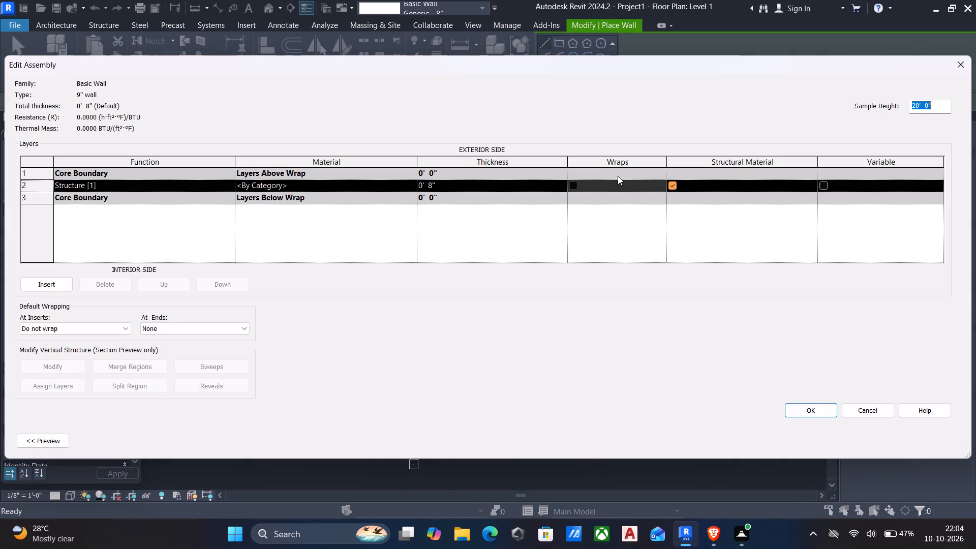
{"action": "left_click", "coordinate": [515, 189]}
{"action": "type", "text": "9\""}
{"action": "key", "text": "Return"}
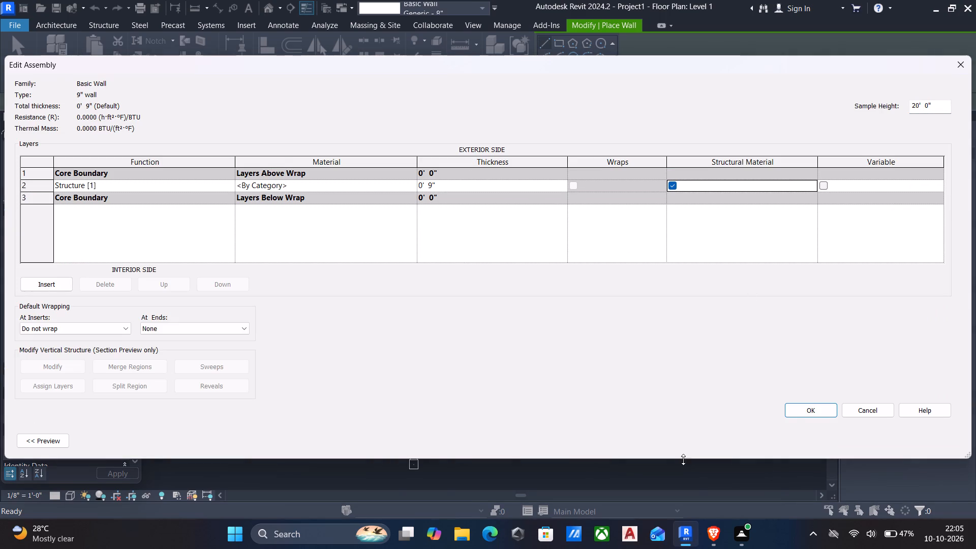
{"action": "left_click", "coordinate": [800, 411]}
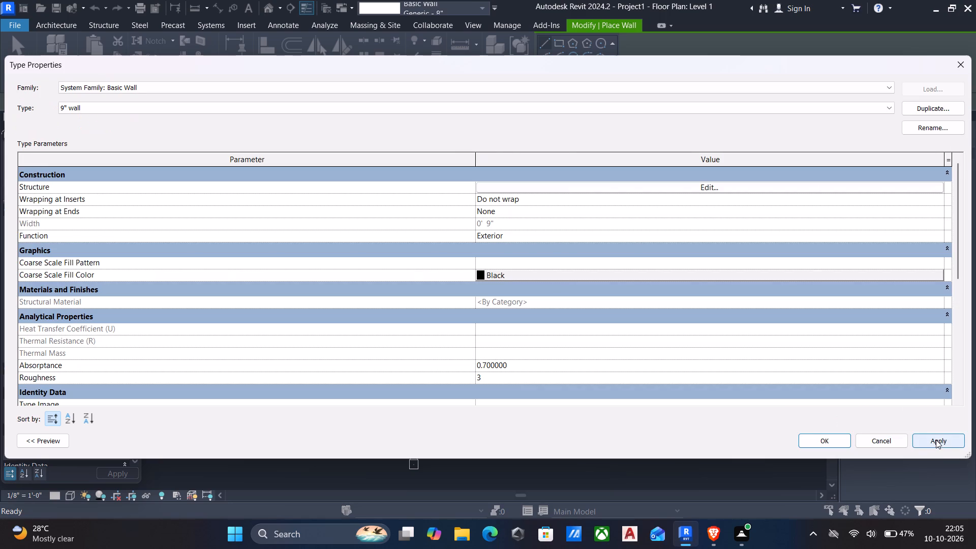
{"action": "left_click", "coordinate": [936, 440]}
Duplicate the 9" wall type and name the copy 4.5" wall.
{"action": "left_click", "coordinate": [922, 111]}
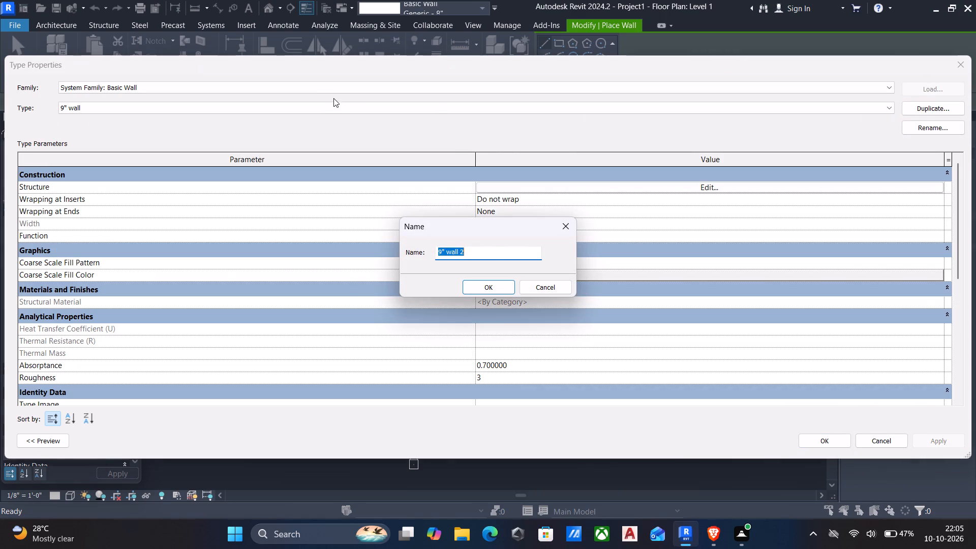
{"action": "key", "text": "BackSpace"}
{"action": "type", "text": "4.5\""}
{"action": "key", "text": "space"}
{"action": "type", "text": "wall"}
{"action": "left_click", "coordinate": [490, 286]}
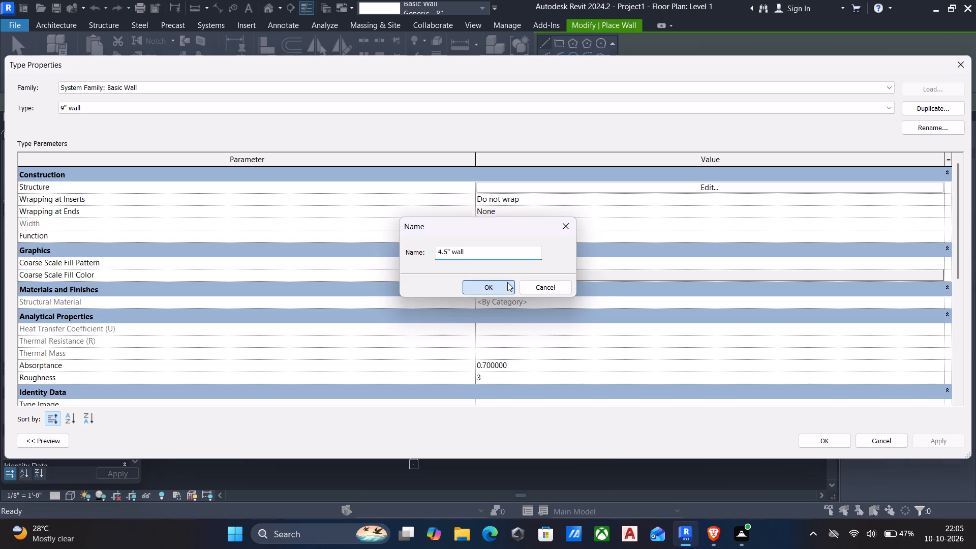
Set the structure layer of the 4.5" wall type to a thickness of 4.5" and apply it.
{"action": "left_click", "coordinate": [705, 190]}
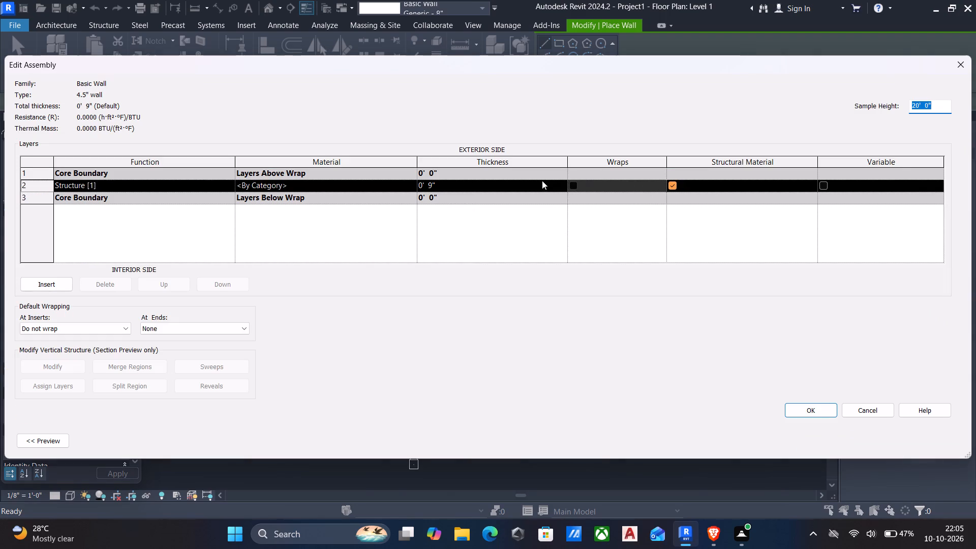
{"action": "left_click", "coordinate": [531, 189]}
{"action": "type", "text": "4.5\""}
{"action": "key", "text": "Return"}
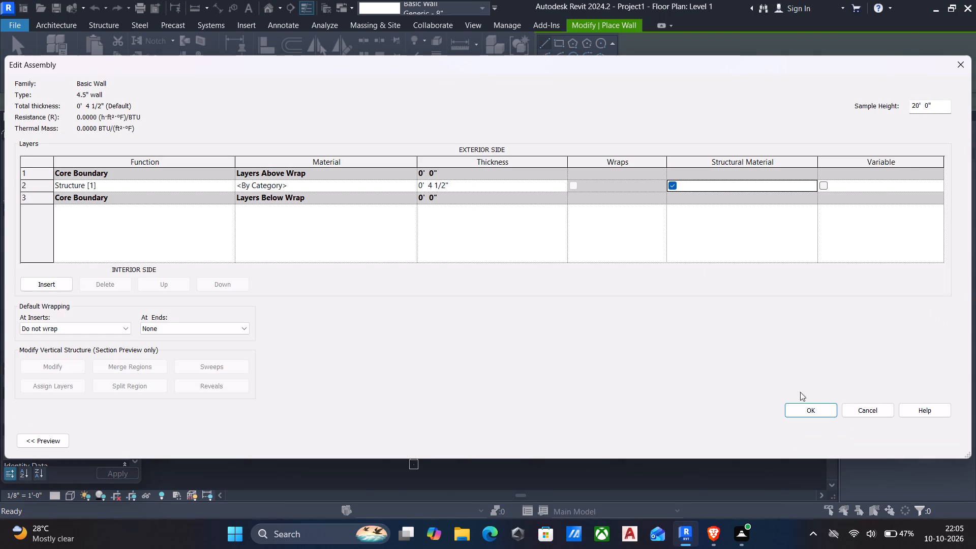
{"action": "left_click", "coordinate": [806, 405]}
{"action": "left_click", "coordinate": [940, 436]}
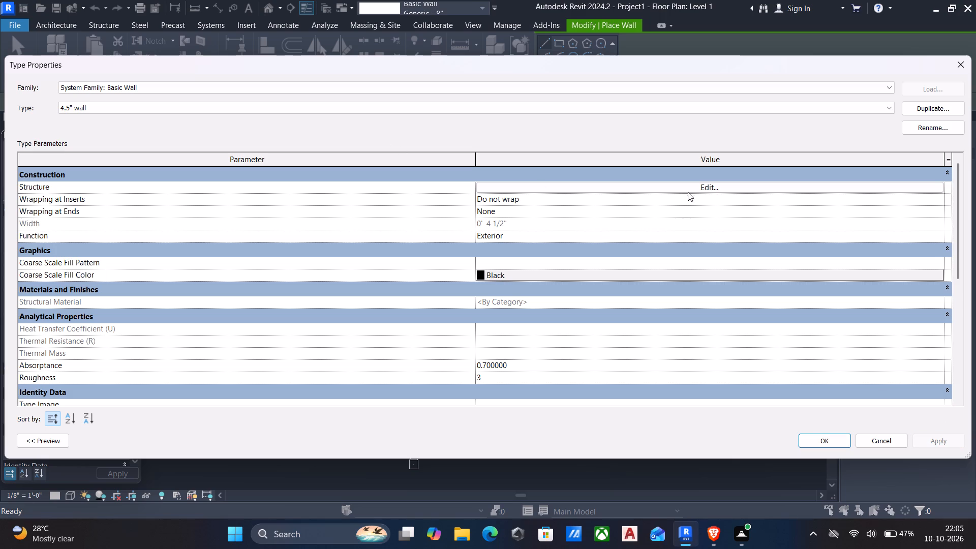
Set the structure layer thickness of the 4.5" wall type to 4", apply it and close the type properties.
{"action": "left_click", "coordinate": [701, 186]}
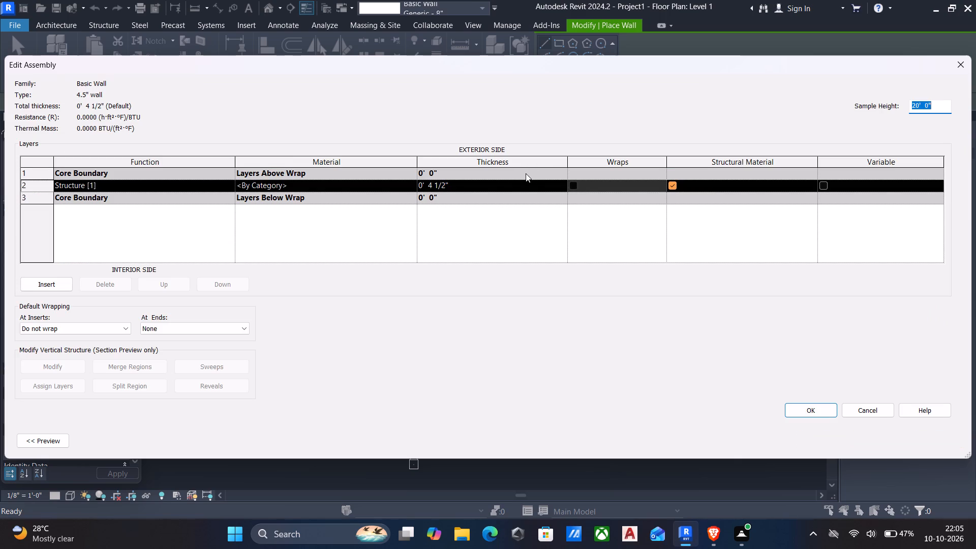
{"action": "left_click", "coordinate": [535, 186]}
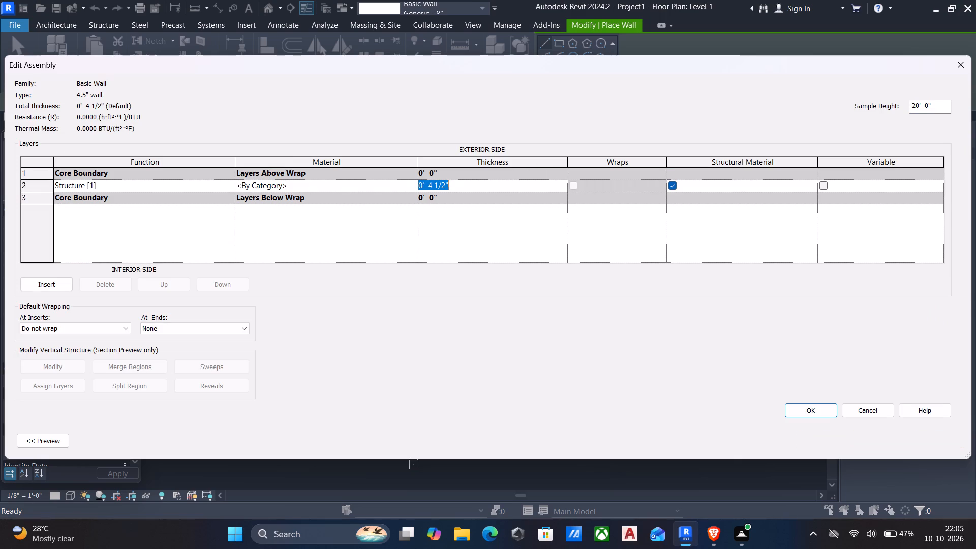
{"action": "type", "text": "4\""}
{"action": "key", "text": "space"}
{"action": "type", "text": "wall"}
{"action": "key", "text": "BackSpace"}
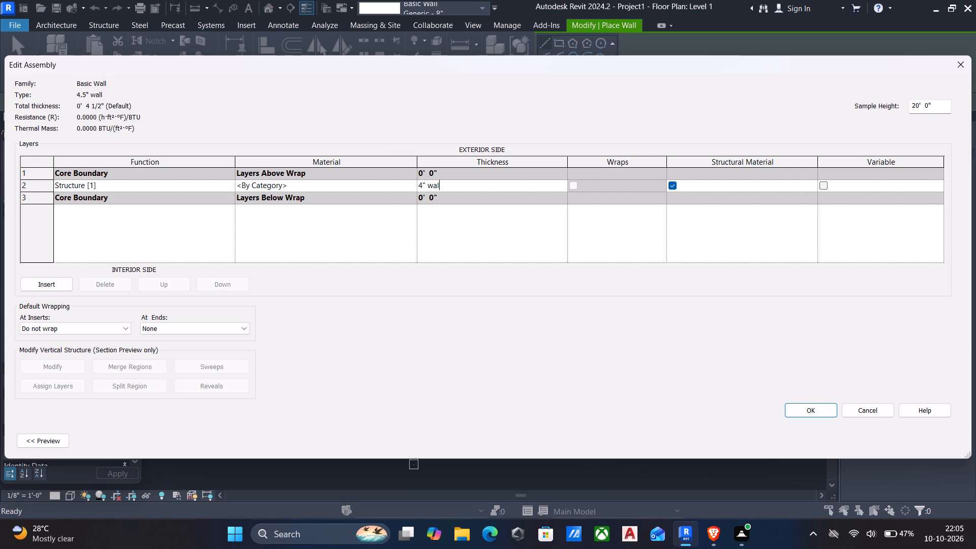
{"action": "key", "text": "BackSpace"}
{"action": "key", "text": "BackSpace"}
{"action": "key", "text": "BackSpace"}
{"action": "key", "text": "Return"}
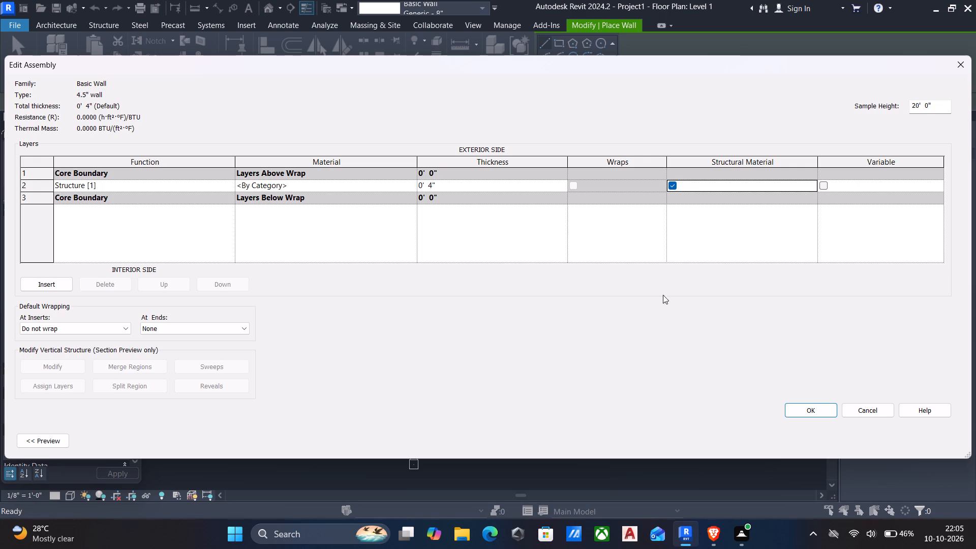
{"action": "left_click", "coordinate": [812, 410]}
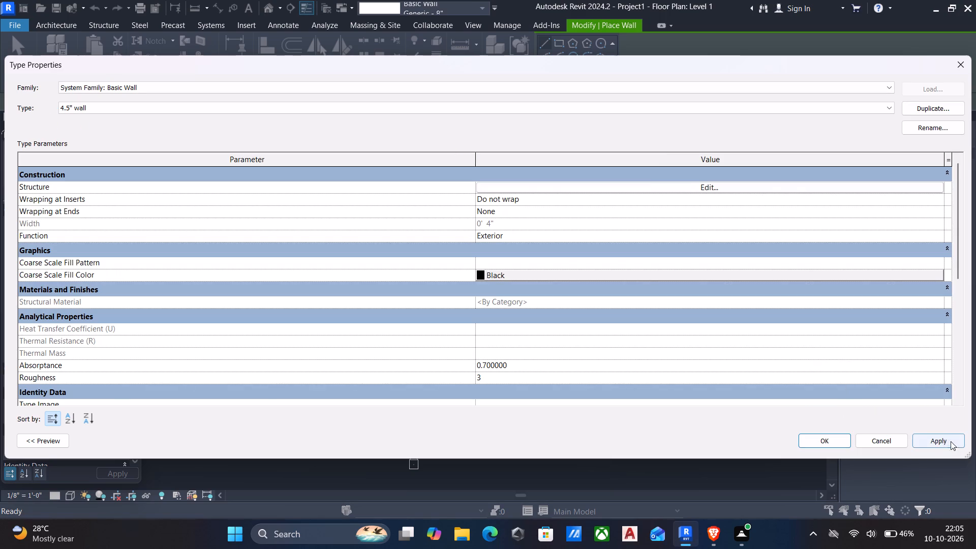
{"action": "left_click", "coordinate": [950, 440]}
{"action": "left_click", "coordinate": [830, 438]}
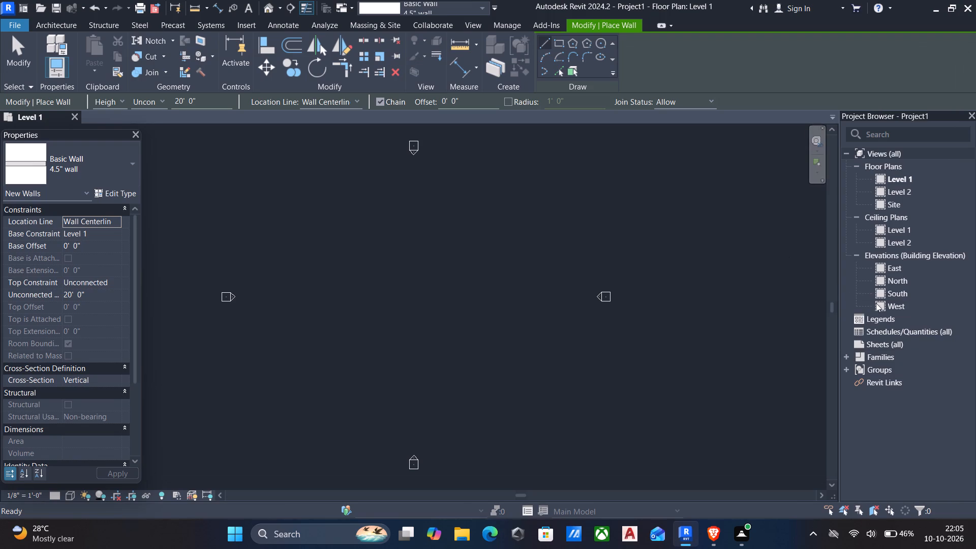
In the South elevation view, set the height of Level 2 above Level 1 to 12'.
{"action": "double_click", "coordinate": [907, 293]}
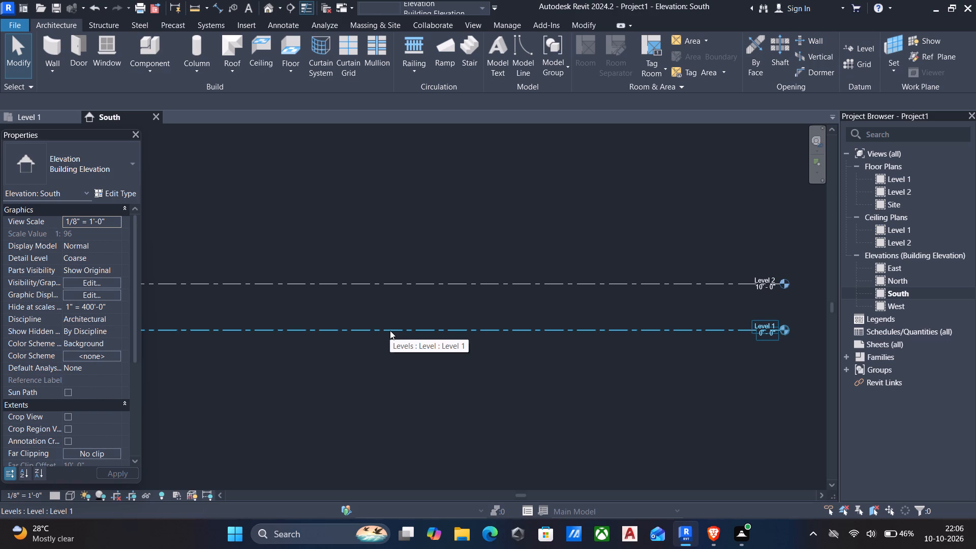
{"action": "left_click", "coordinate": [337, 285]}
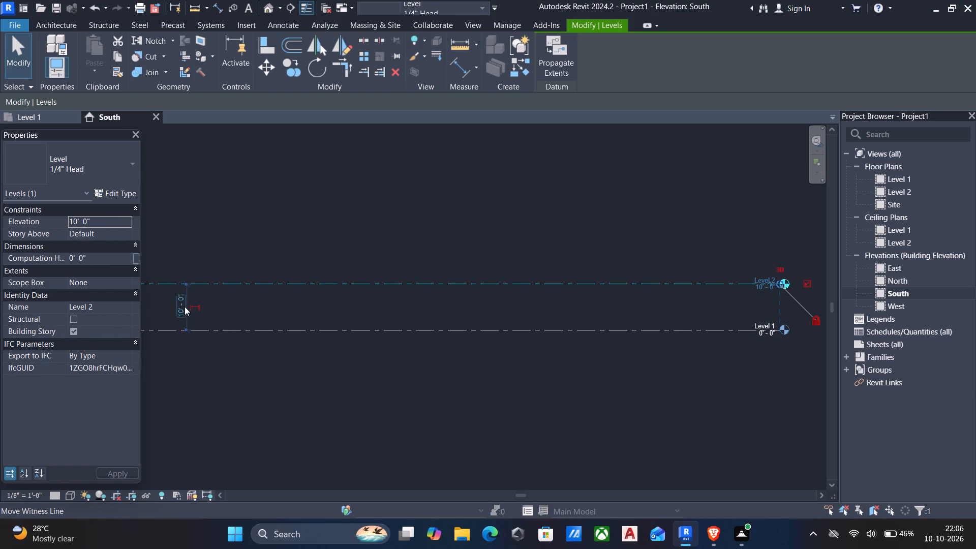
{"action": "left_click", "coordinate": [181, 304]}
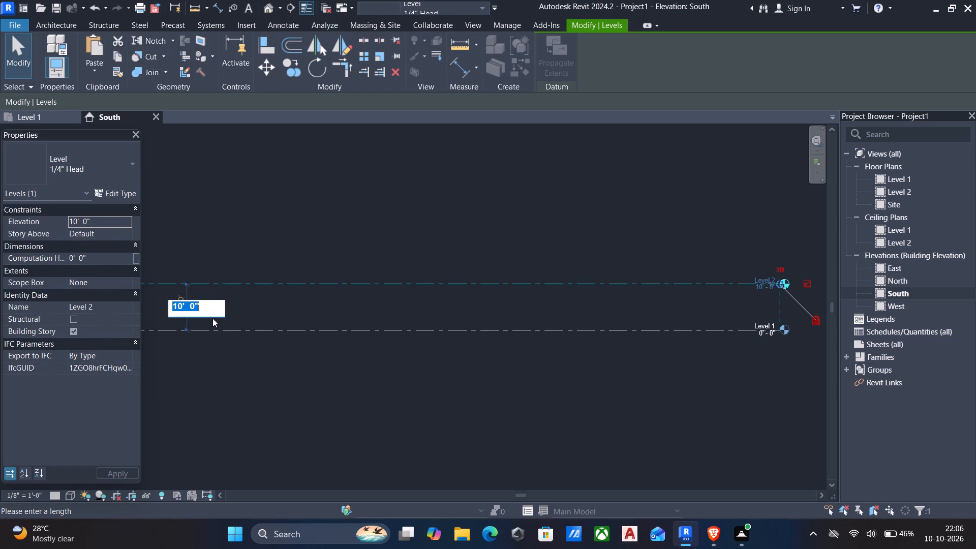
{"action": "type", "text": "12'"}
{"action": "key", "text": "Return"}
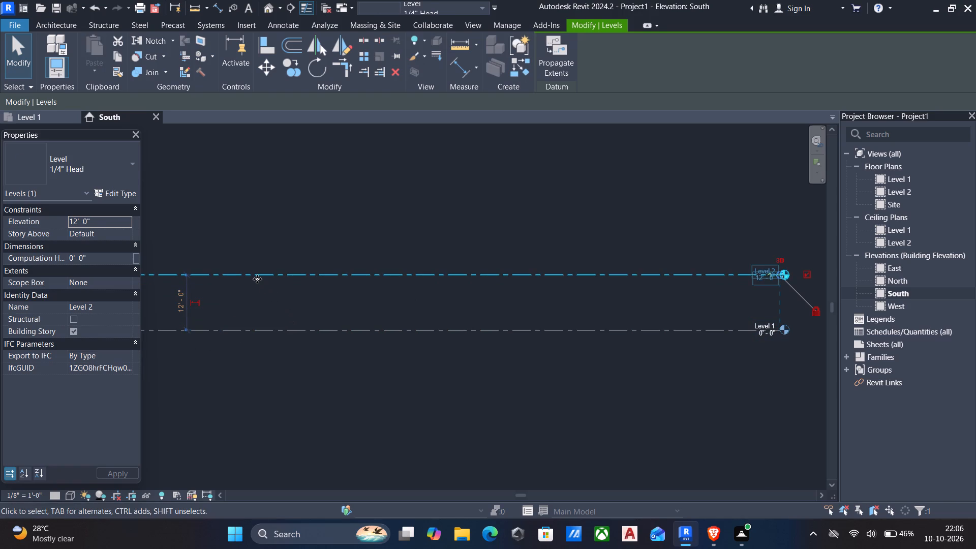
Draw a new level line along the full length of Level 2, offset 6" above it.
{"action": "type", "text": "ca"}
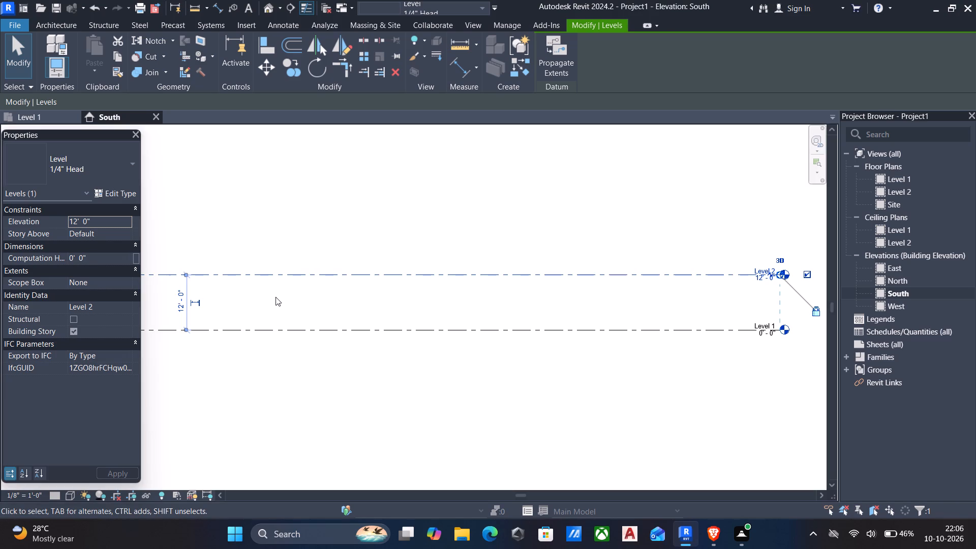
{"action": "type", "text": "ca"}
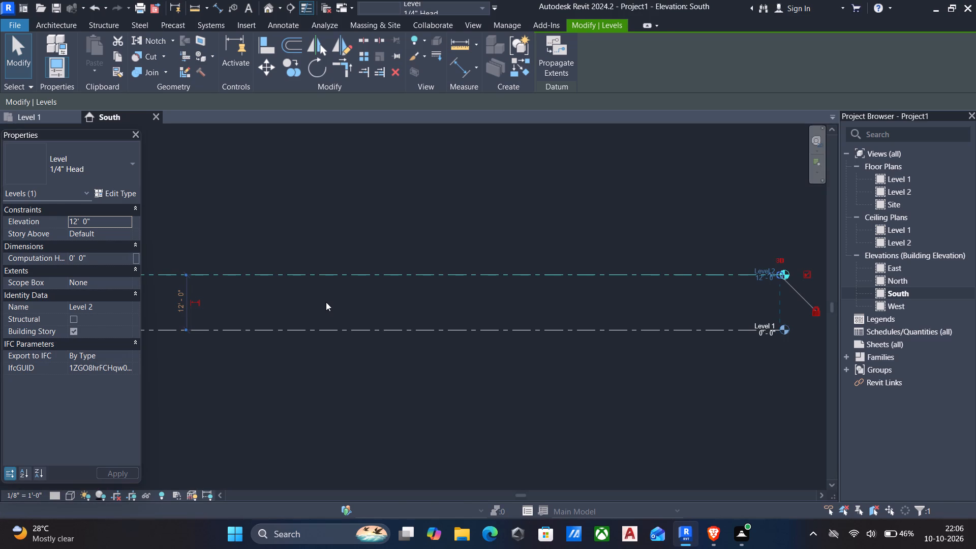
{"action": "type", "text": "cs"}
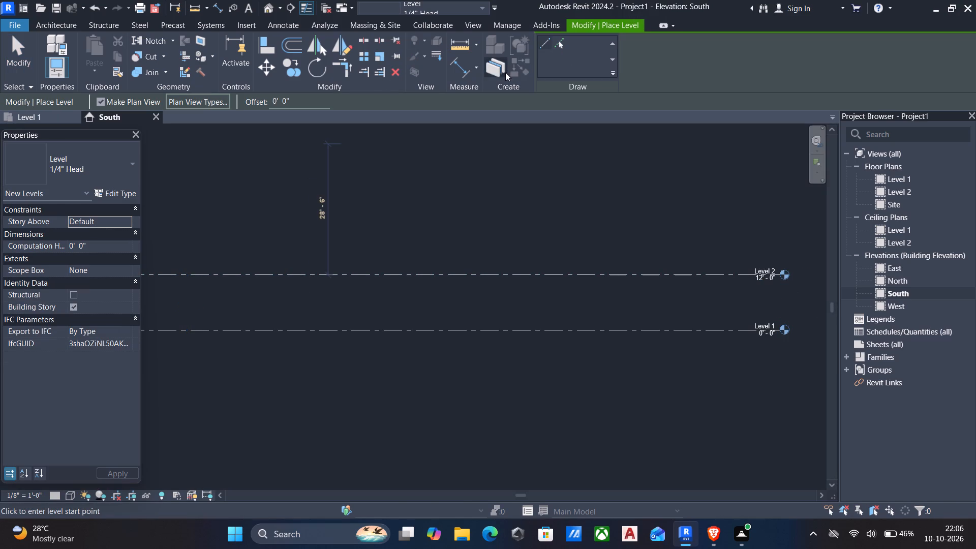
{"action": "left_click_drag", "start_coordinate": [312, 100], "coordinate": [75, 85]}
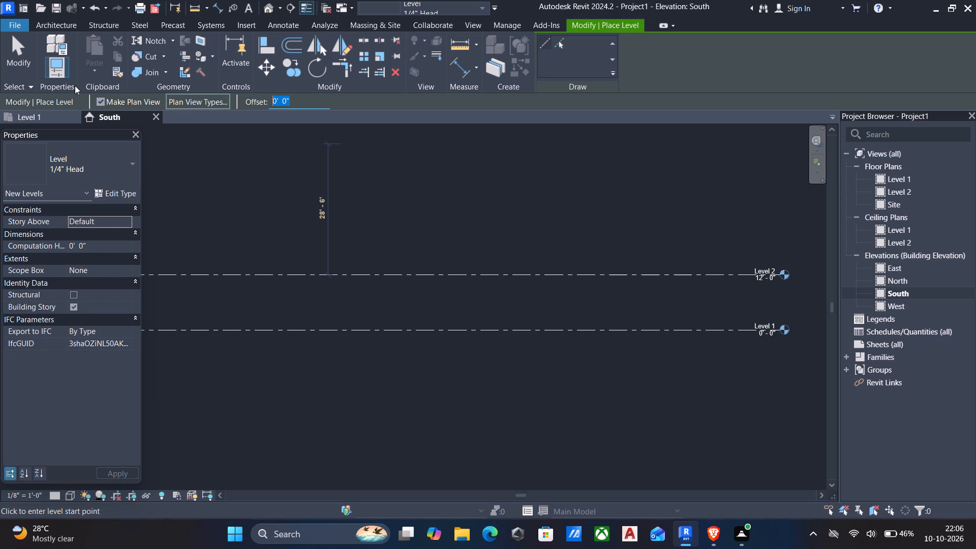
{"action": "type", "text": "6\""}
{"action": "middle_click_drag", "start_coordinate": [323, 202], "coordinate": [409, 229]}
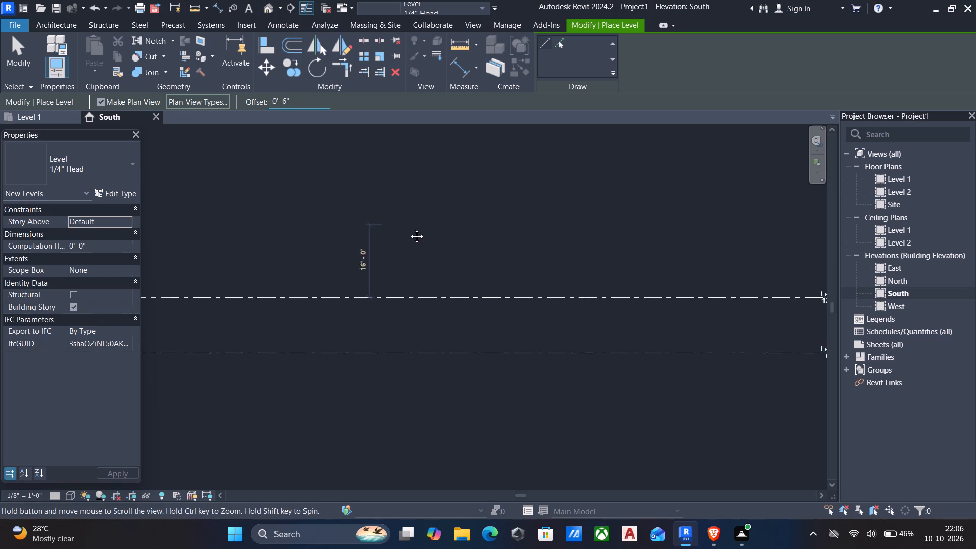
{"action": "middle_click_drag", "start_coordinate": [409, 229], "coordinate": [482, 239]}
{"action": "left_click_drag", "start_coordinate": [197, 309], "coordinate": [212, 302]}
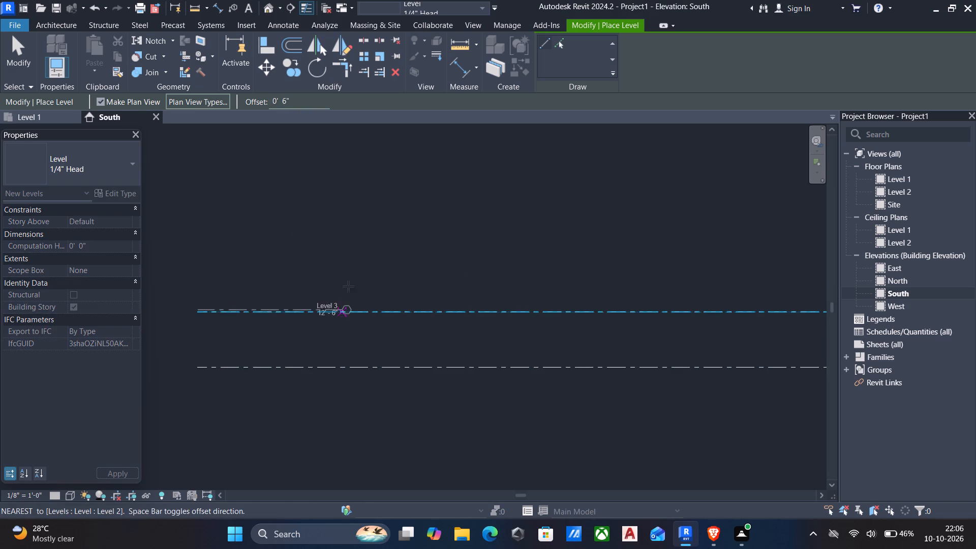
{"action": "scroll", "coordinate": [382, 285], "scroll_direction": "down", "scroll_amount": 5}
{"action": "scroll", "coordinate": [672, 307], "scroll_direction": "up", "scroll_amount": 3}
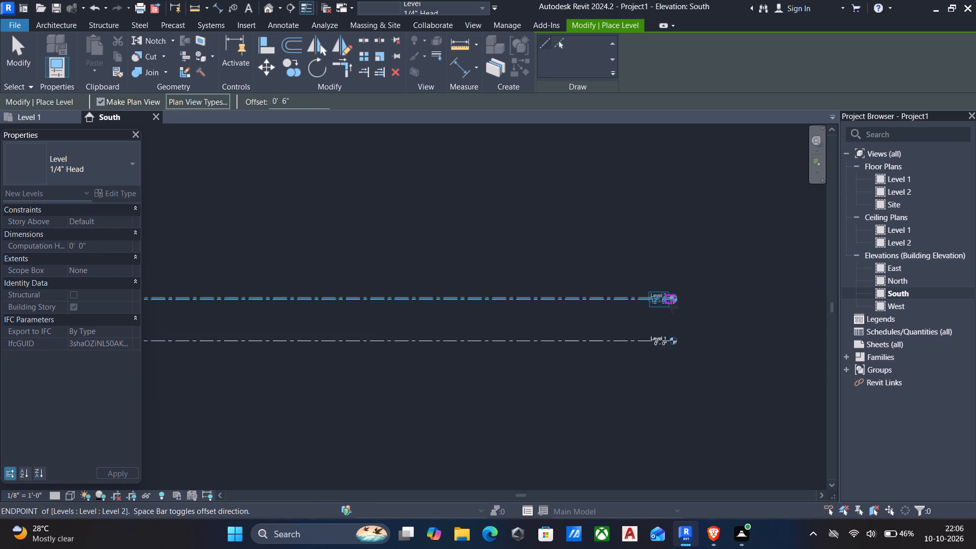
{"action": "scroll", "coordinate": [672, 307], "scroll_direction": "up", "scroll_amount": 2}
{"action": "left_click", "coordinate": [671, 285]}
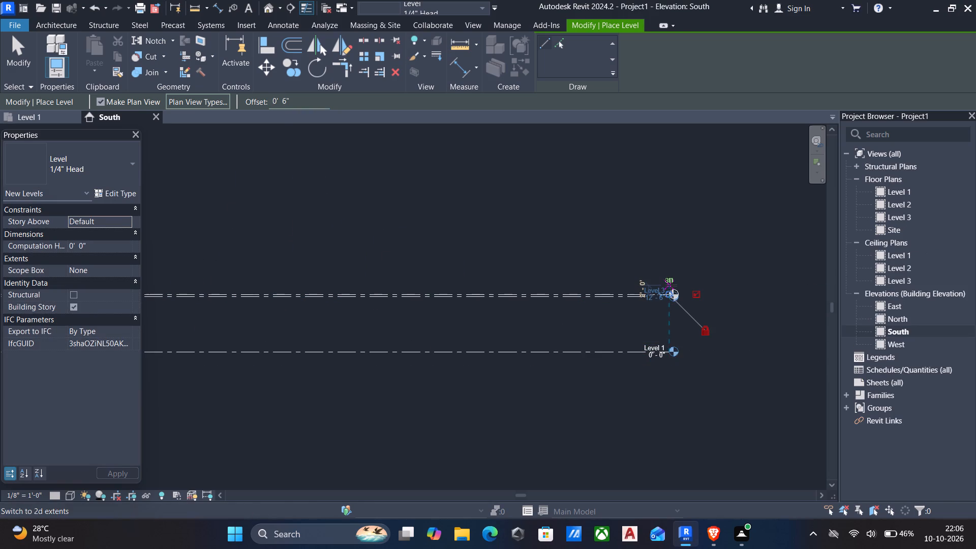
{"action": "key", "text": "Escape"}
Draw another level line at an offset of 10' above Level 3, matching its full length.
{"action": "left_click_drag", "start_coordinate": [320, 103], "coordinate": [290, 95]}
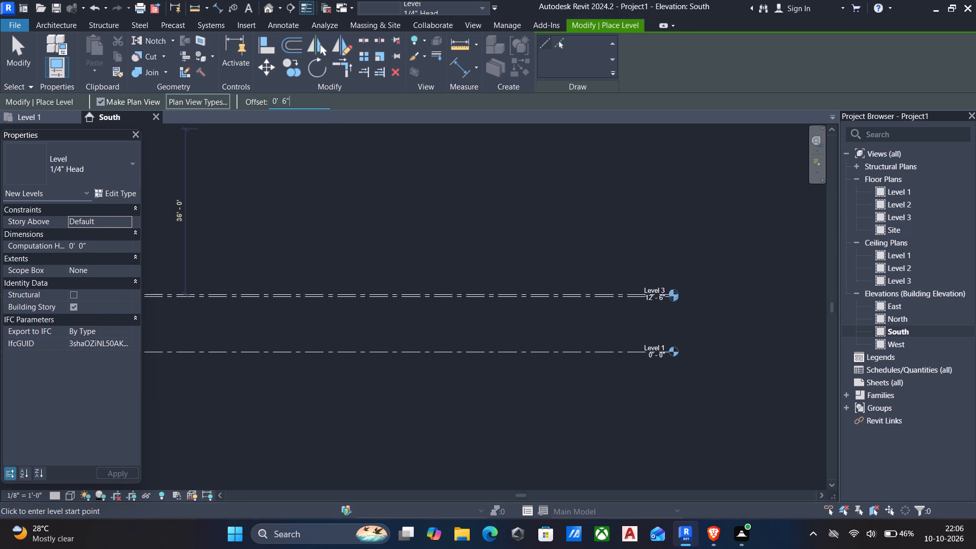
{"action": "left_click_drag", "start_coordinate": [290, 95], "coordinate": [124, 80]}
{"action": "key", "text": "1"}
{"action": "type", "text": "0'"}
{"action": "middle_click_drag", "start_coordinate": [325, 241], "coordinate": [480, 280]}
{"action": "middle_click_drag", "start_coordinate": [225, 357], "coordinate": [354, 360]}
{"action": "scroll", "coordinate": [211, 332], "scroll_direction": "up", "scroll_amount": 5}
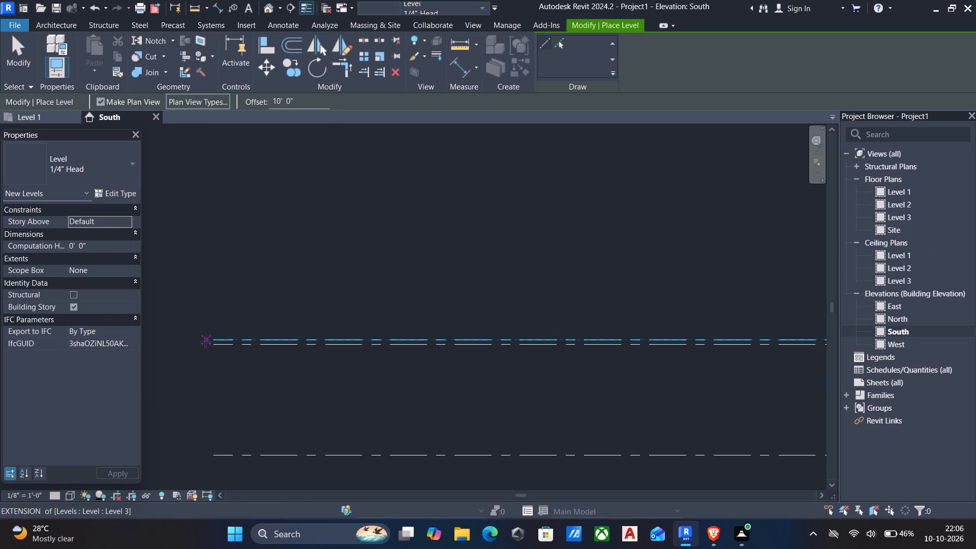
{"action": "left_click", "coordinate": [209, 335]}
{"action": "scroll", "coordinate": [328, 321], "scroll_direction": "down", "scroll_amount": 5}
{"action": "scroll", "coordinate": [382, 322], "scroll_direction": "down", "scroll_amount": 5}
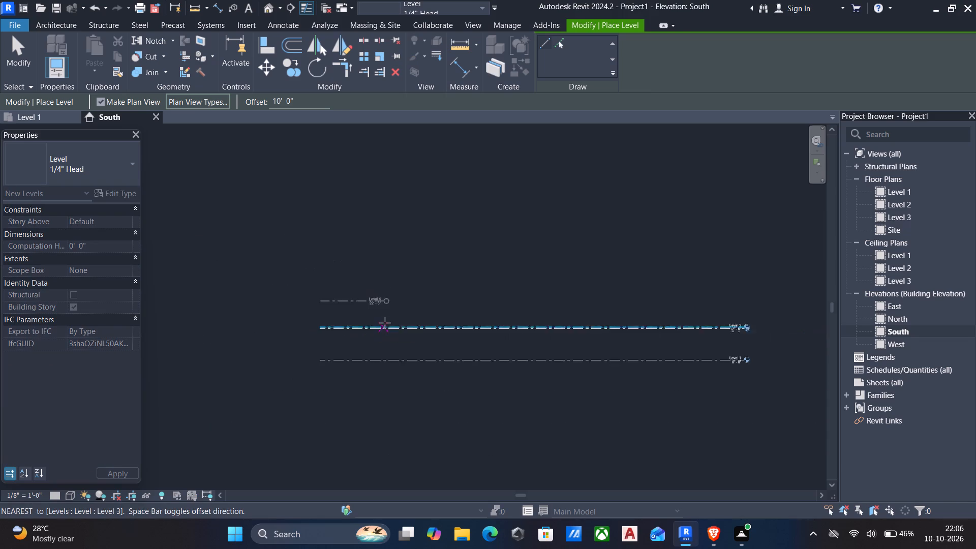
{"action": "scroll", "coordinate": [394, 322], "scroll_direction": "down", "scroll_amount": 6}
{"action": "scroll", "coordinate": [542, 314], "scroll_direction": "up", "scroll_amount": 6}
{"action": "scroll", "coordinate": [495, 310], "scroll_direction": "up", "scroll_amount": 3}
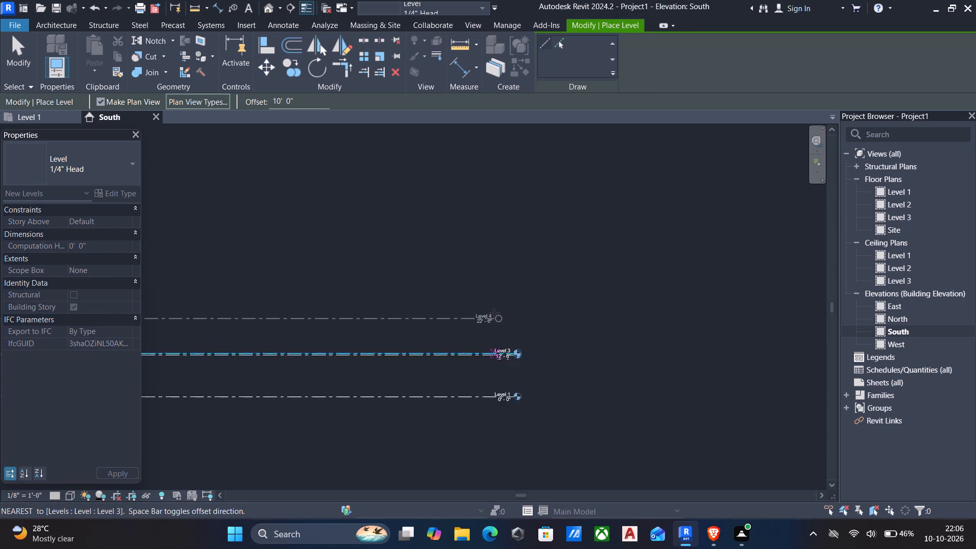
{"action": "scroll", "coordinate": [494, 313], "scroll_direction": "up", "scroll_amount": 3}
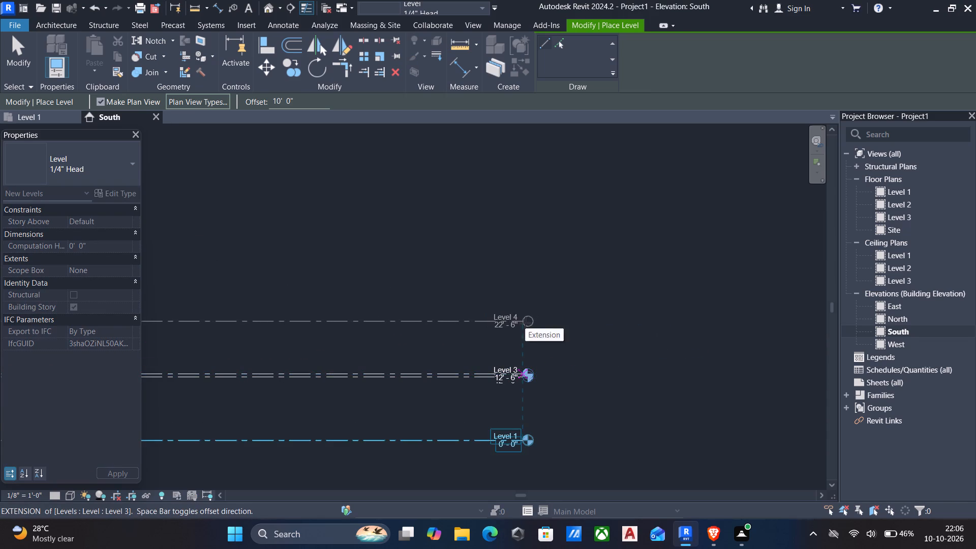
{"action": "left_click", "coordinate": [524, 323]}
{"action": "key", "text": "Escape"}
Draw a level line along the full length of Level 4, offset 6" above it, and end level placement.
{"action": "scroll", "coordinate": [524, 323], "scroll_direction": "down", "scroll_amount": 6}
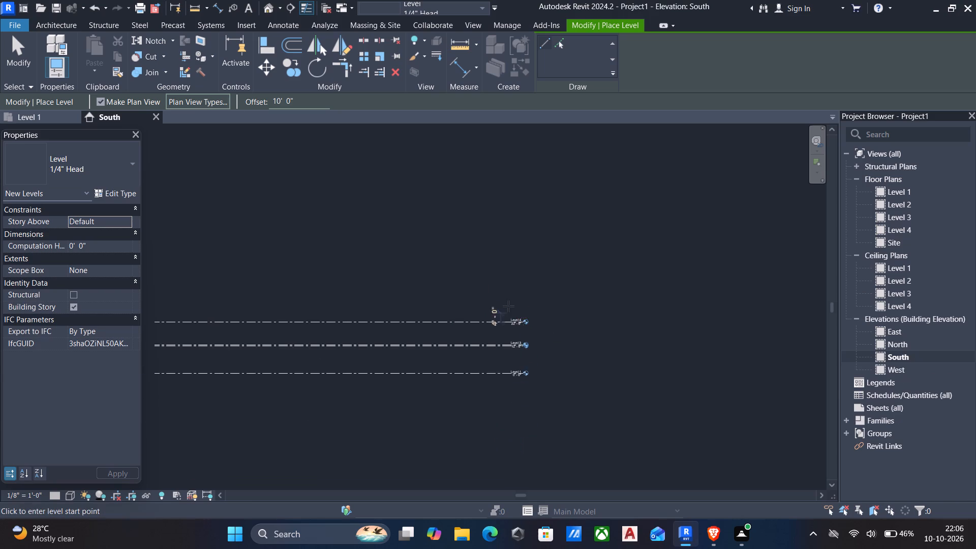
{"action": "middle_click_drag", "start_coordinate": [469, 289], "coordinate": [548, 320]}
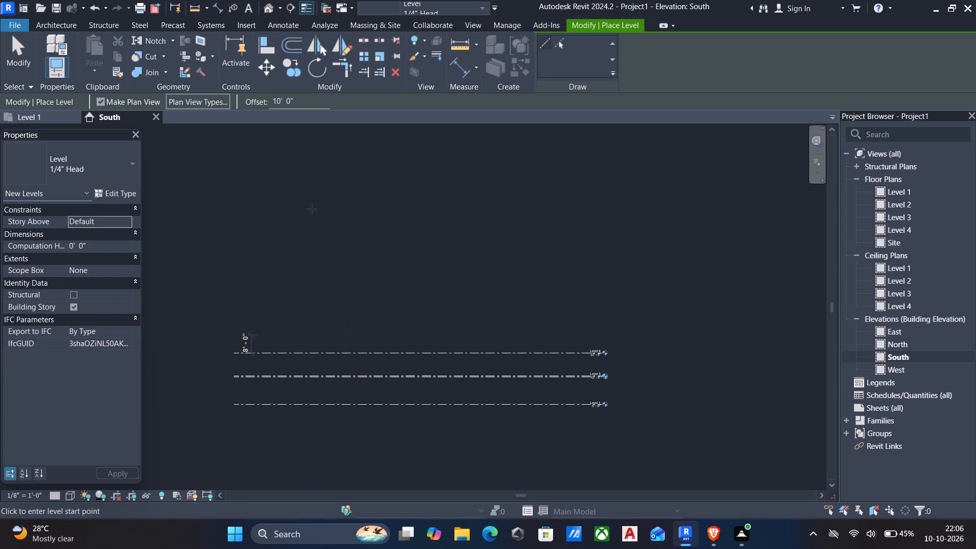
{"action": "left_click_drag", "start_coordinate": [312, 101], "coordinate": [146, 91]}
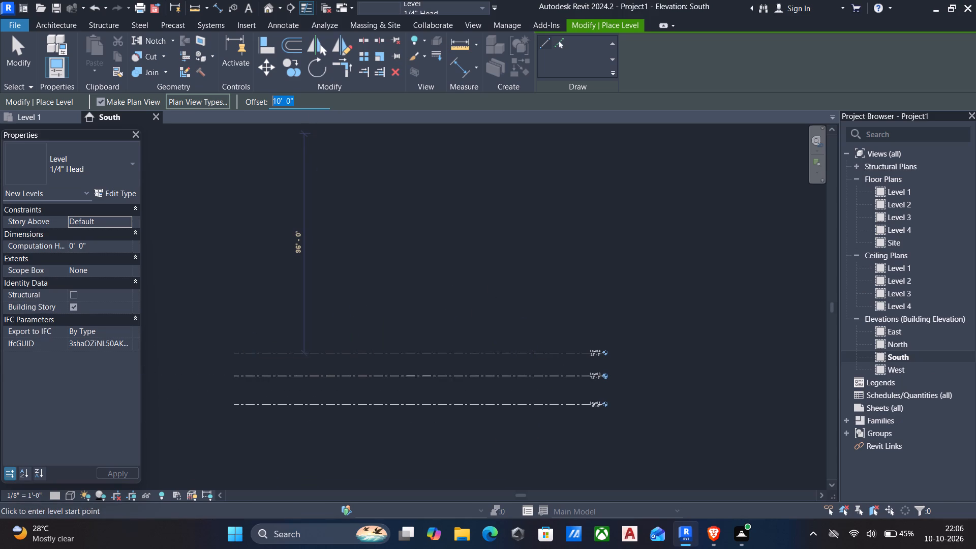
{"action": "left_click_drag", "start_coordinate": [146, 91], "coordinate": [141, 91]}
{"action": "key", "text": "6"}
{"action": "key", "text": "shift+quotedbl"}
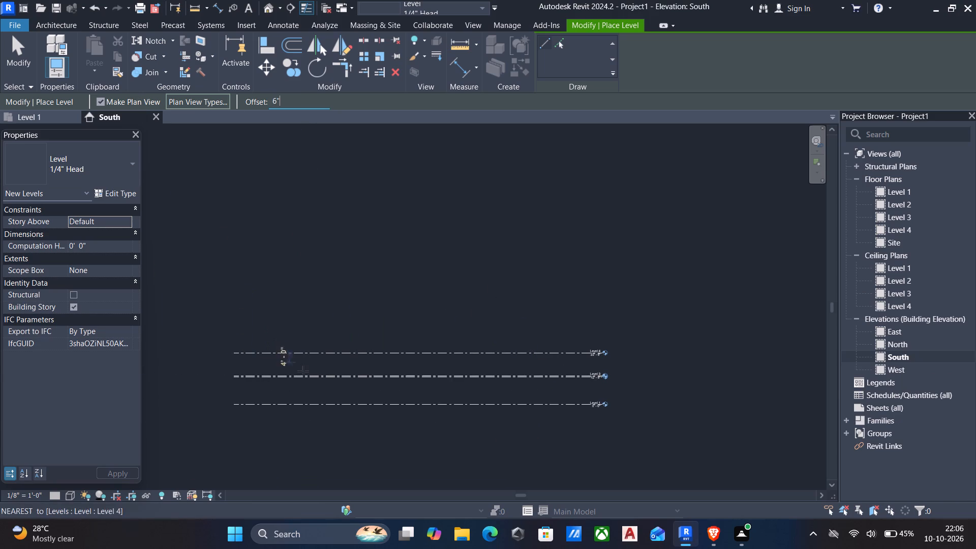
{"action": "scroll", "coordinate": [217, 346], "scroll_direction": "up", "scroll_amount": 6}
{"action": "left_click", "coordinate": [248, 355]}
{"action": "scroll", "coordinate": [338, 345], "scroll_direction": "down", "scroll_amount": 4}
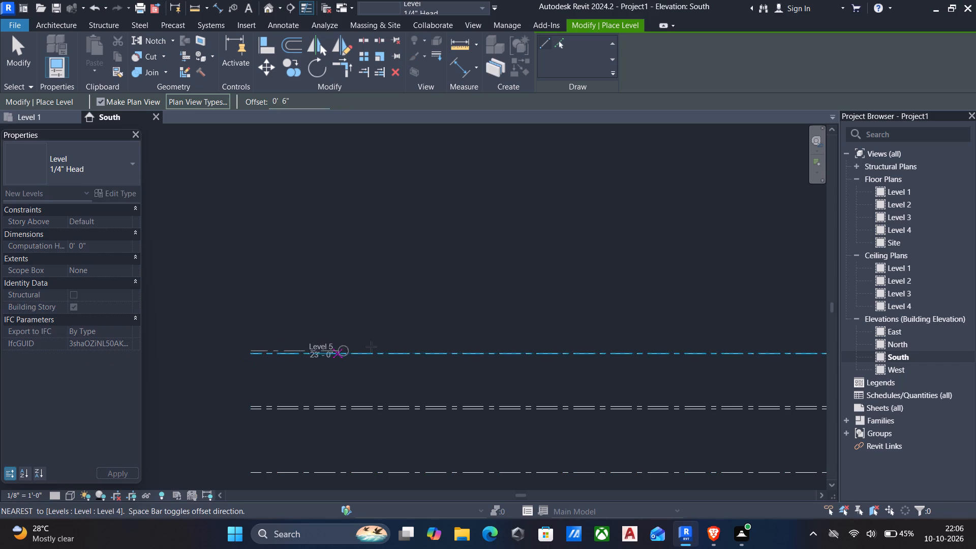
{"action": "scroll", "coordinate": [371, 347], "scroll_direction": "down", "scroll_amount": 1}
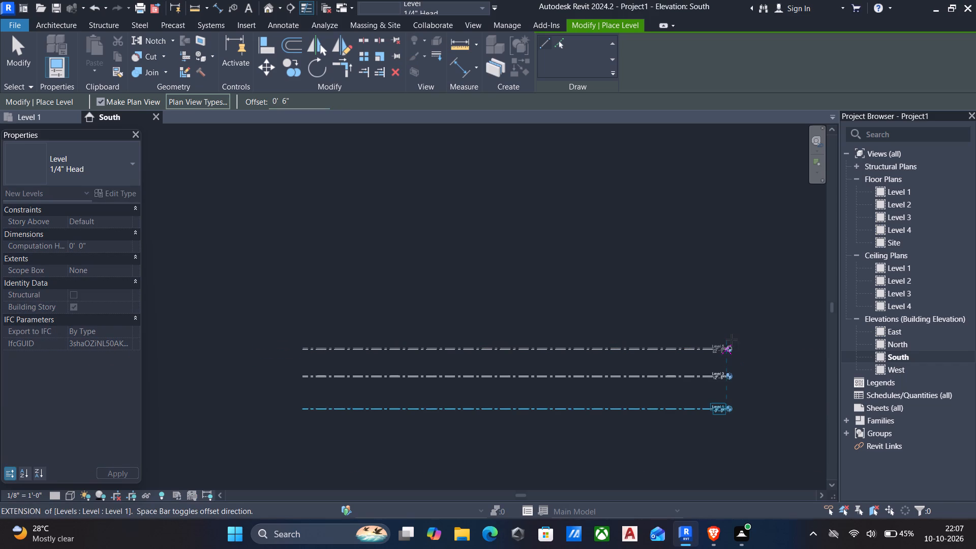
{"action": "left_click", "coordinate": [730, 340]}
{"action": "key", "text": "Escape"}
{"action": "key", "text": "Escape"}
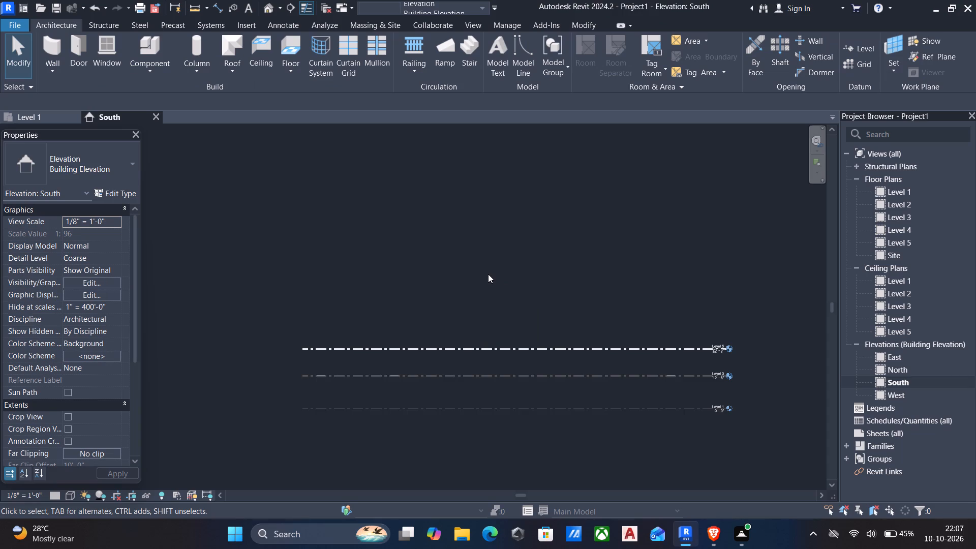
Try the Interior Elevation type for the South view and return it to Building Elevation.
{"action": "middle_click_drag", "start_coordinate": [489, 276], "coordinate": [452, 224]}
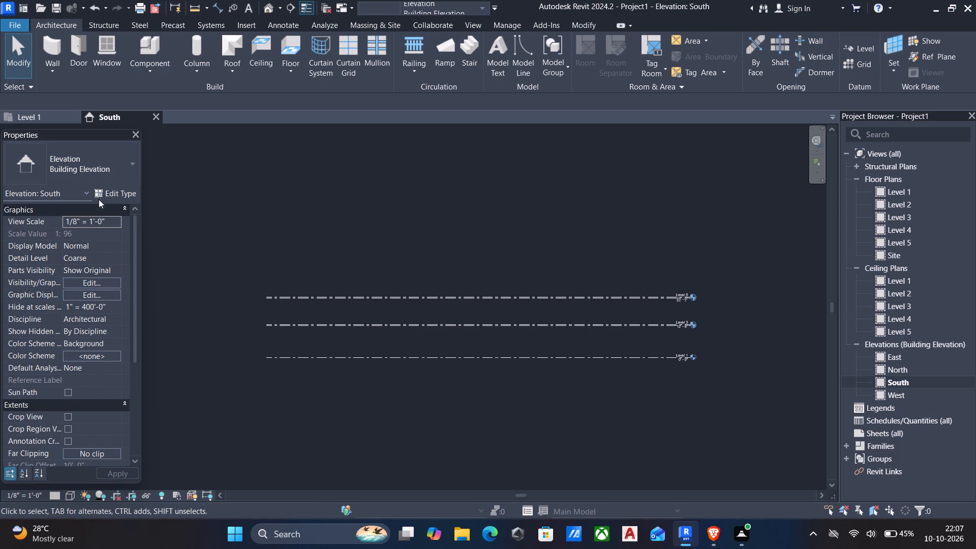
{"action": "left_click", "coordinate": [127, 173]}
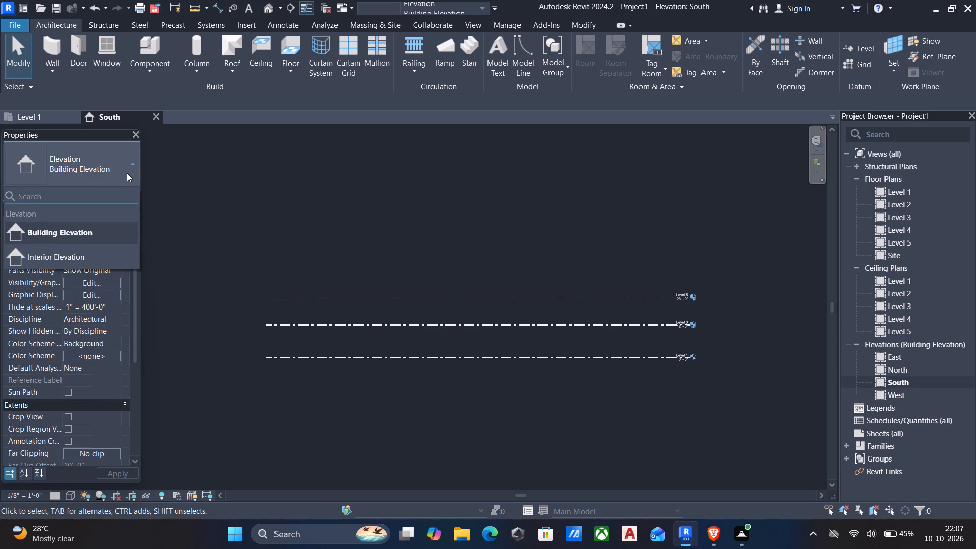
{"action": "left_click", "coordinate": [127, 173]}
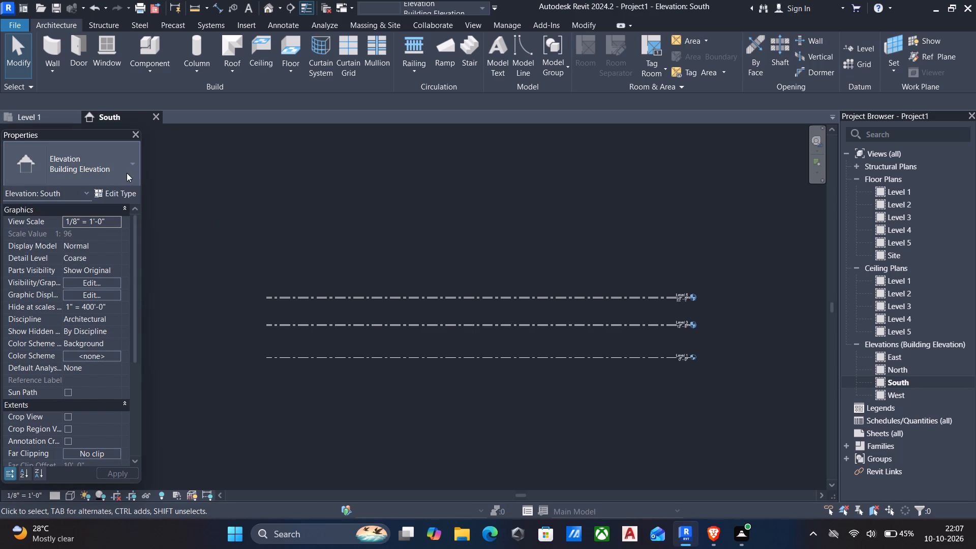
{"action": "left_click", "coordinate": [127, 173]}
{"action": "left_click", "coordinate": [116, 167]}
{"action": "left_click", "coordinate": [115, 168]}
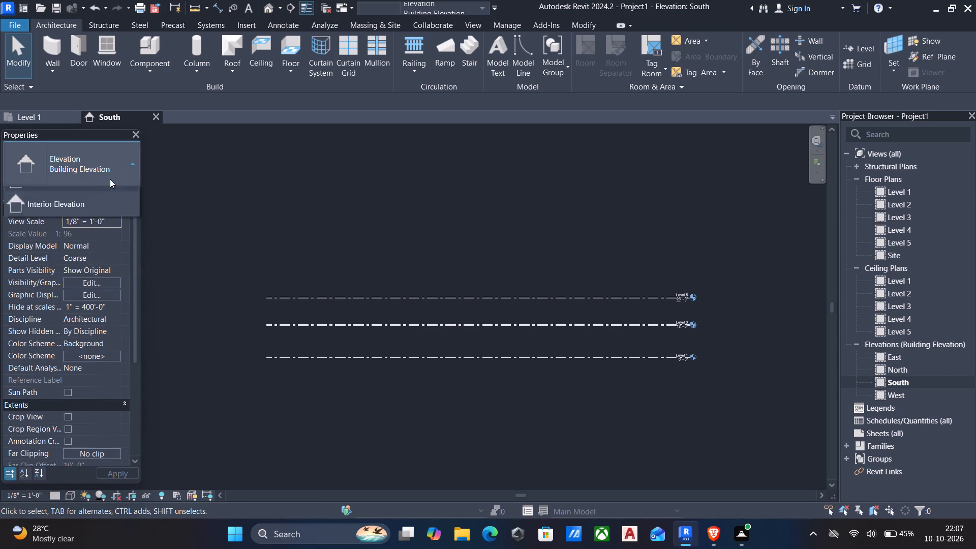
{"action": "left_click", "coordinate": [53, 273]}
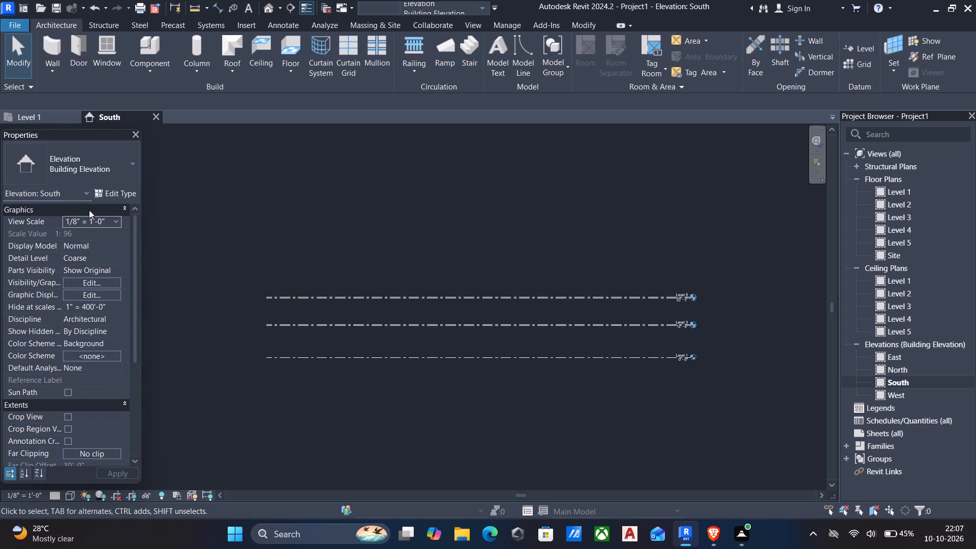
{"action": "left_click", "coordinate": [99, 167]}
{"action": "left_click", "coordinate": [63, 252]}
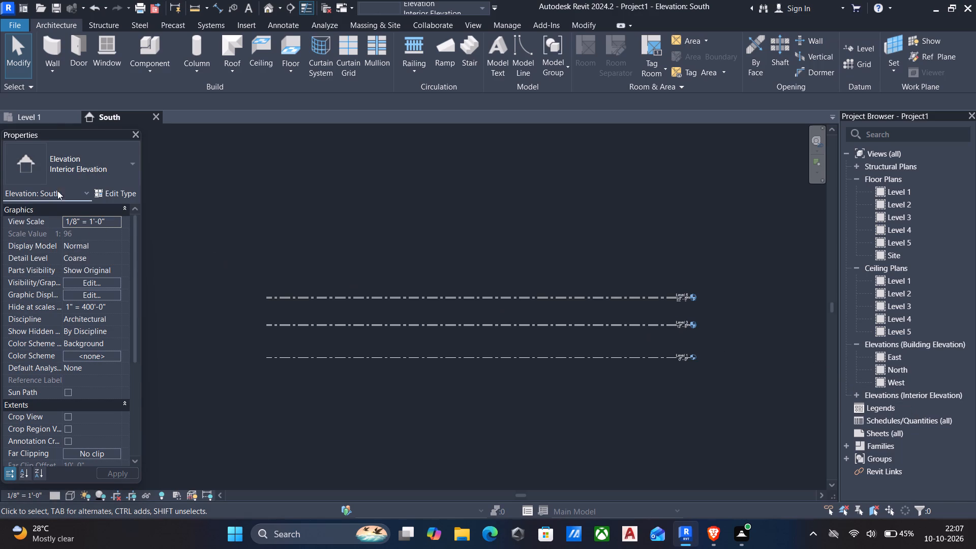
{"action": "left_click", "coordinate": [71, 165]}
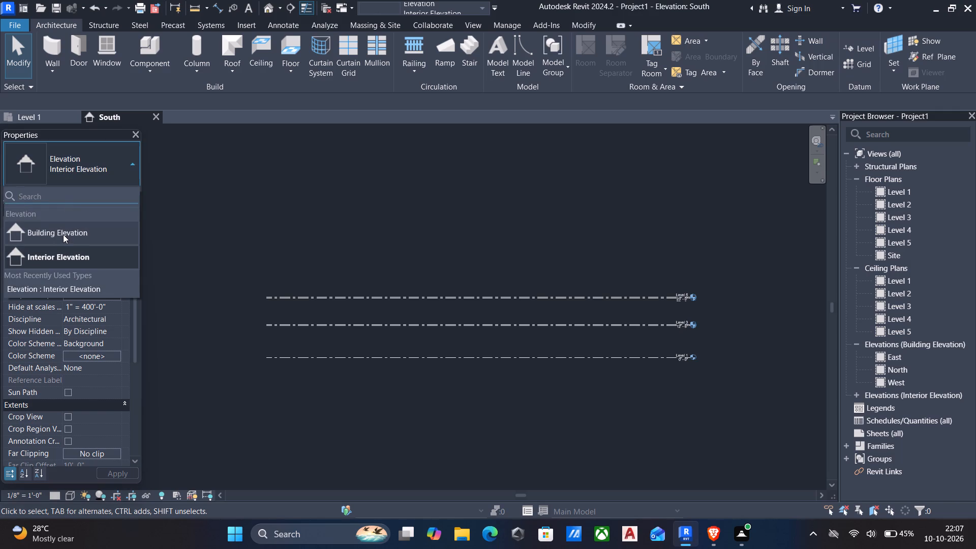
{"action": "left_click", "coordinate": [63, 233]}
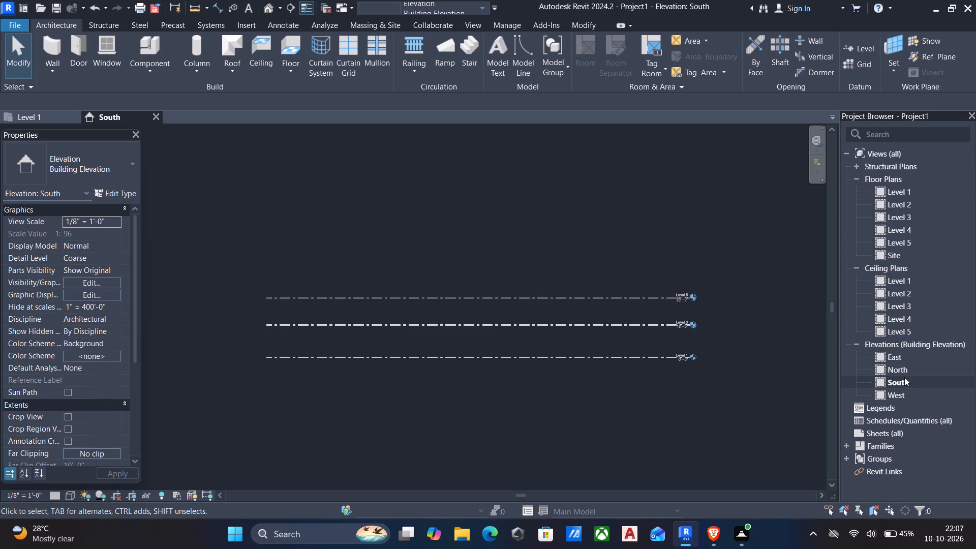
Open the East elevation view and check its available elevation types.
{"action": "double_click", "coordinate": [894, 361]}
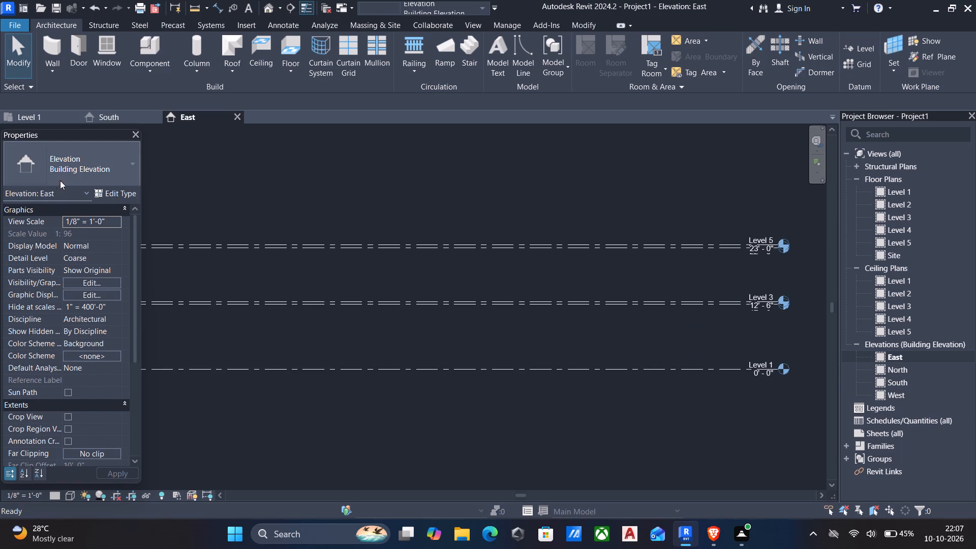
{"action": "left_click", "coordinate": [71, 171]}
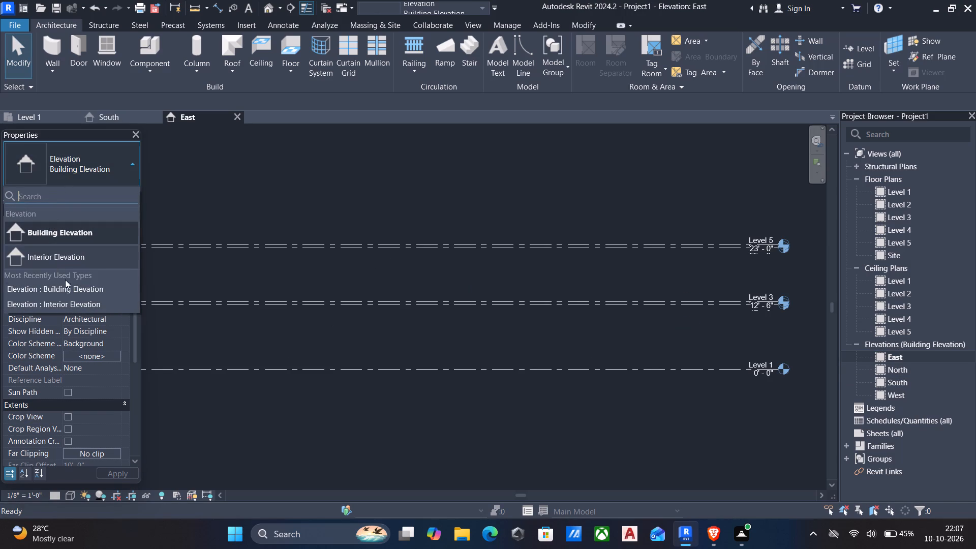
{"action": "scroll", "coordinate": [40, 291], "scroll_direction": "down", "scroll_amount": 3}
In the Level 1 plan, draw chained 4.5" walls up to Level 2, located by Finish Face: Exterior: about 12'-6" east, 6' south, 10' east.
{"action": "double_click", "coordinate": [897, 192]}
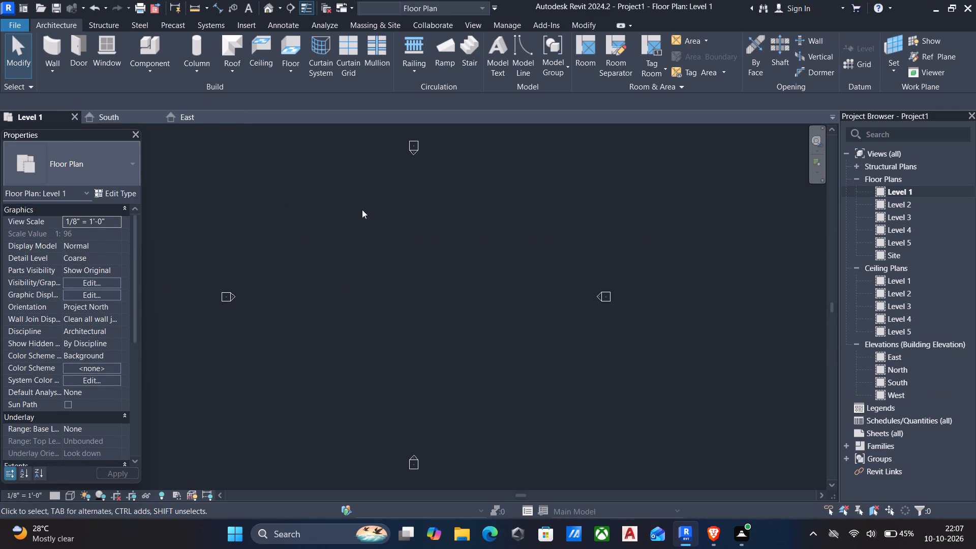
{"action": "left_click", "coordinate": [53, 49]}
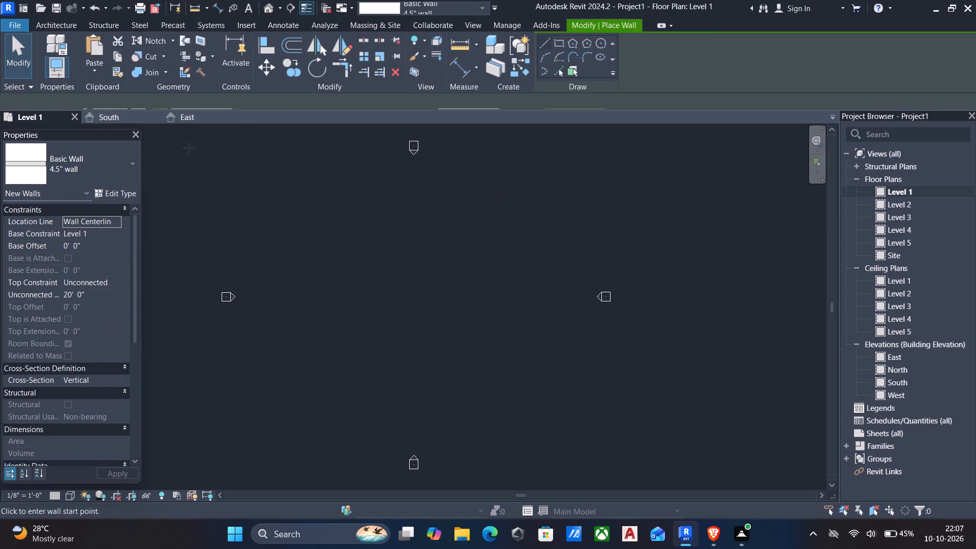
{"action": "left_click", "coordinate": [165, 100]}
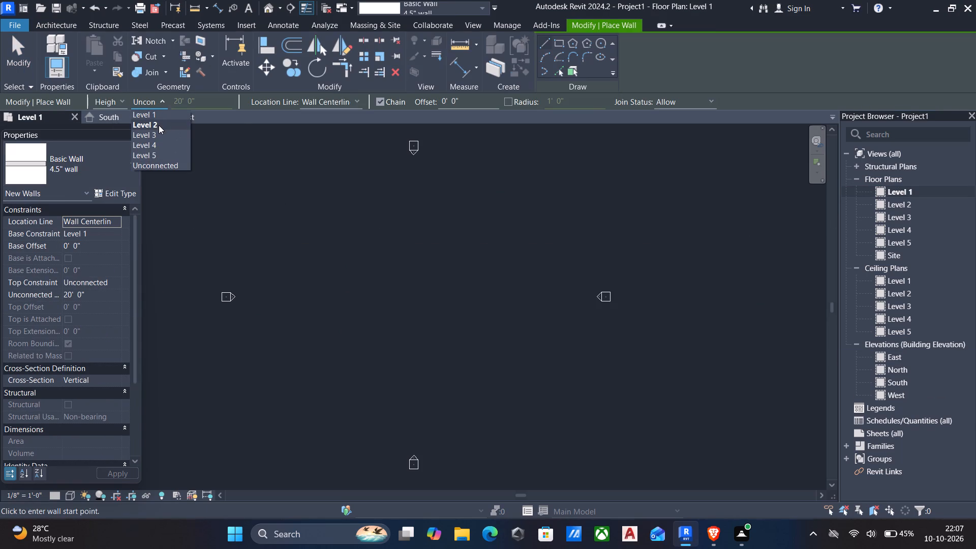
{"action": "left_click", "coordinate": [159, 126]}
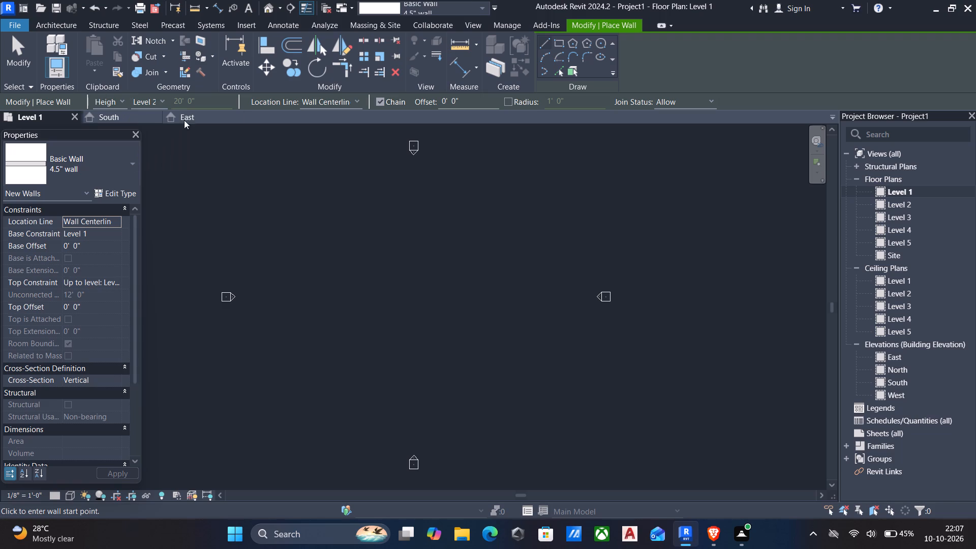
{"action": "left_click", "coordinate": [352, 97]}
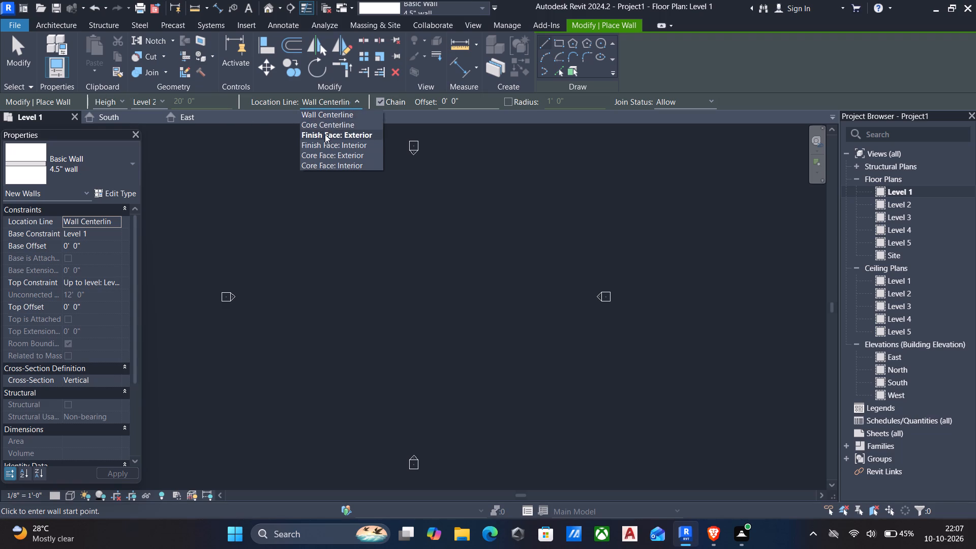
{"action": "left_click", "coordinate": [325, 135]}
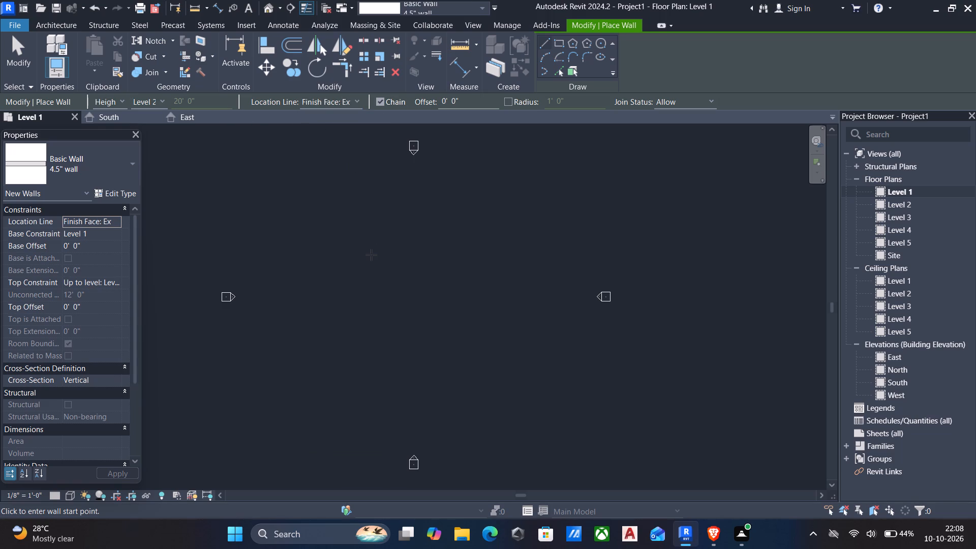
{"action": "scroll", "coordinate": [371, 255], "scroll_direction": "up", "scroll_amount": 4}
{"action": "left_click", "coordinate": [304, 211]}
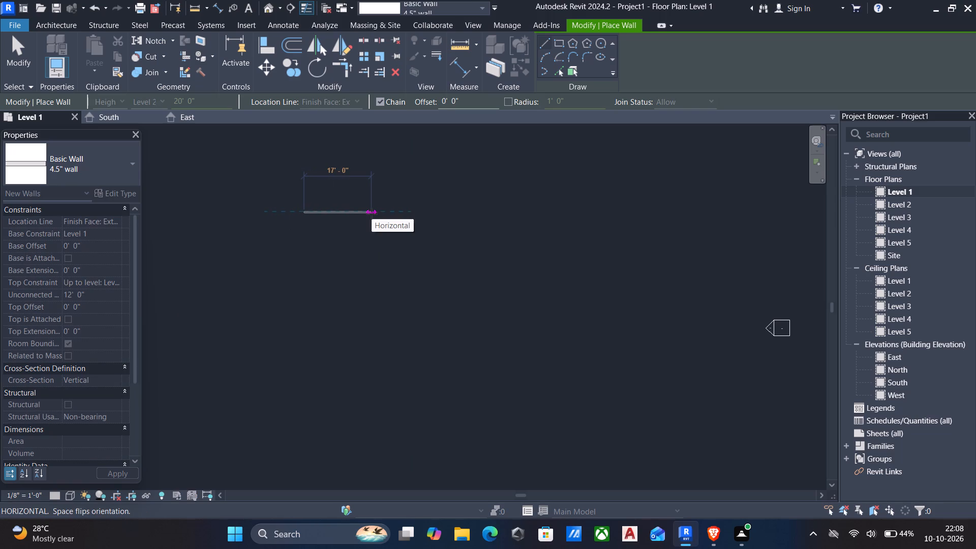
{"action": "scroll", "coordinate": [372, 214], "scroll_direction": "up", "scroll_amount": 4}
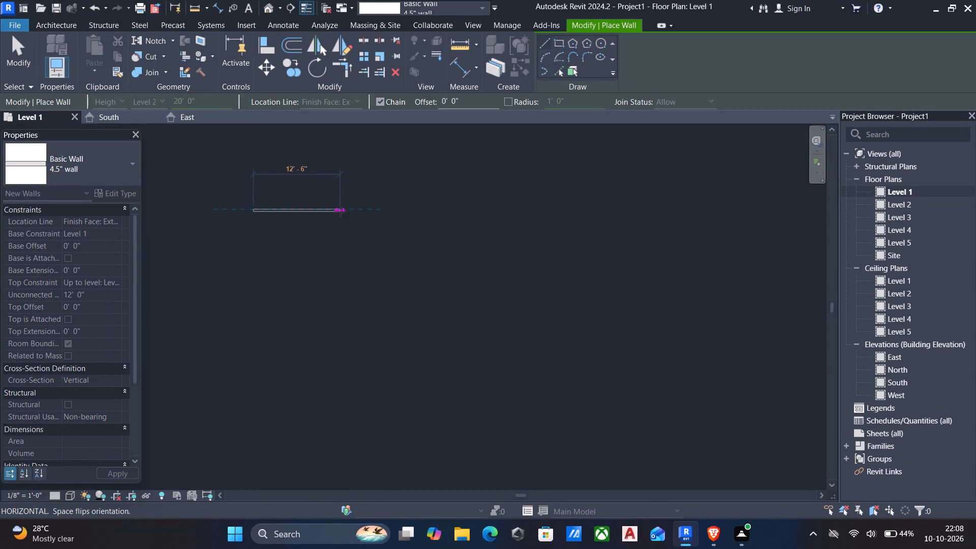
{"action": "left_click", "coordinate": [341, 211]}
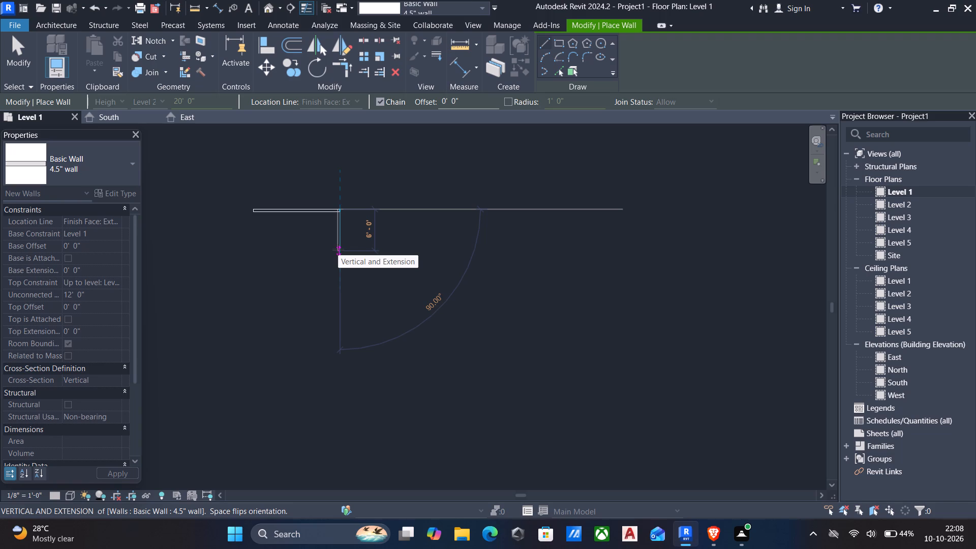
{"action": "left_click", "coordinate": [338, 250]}
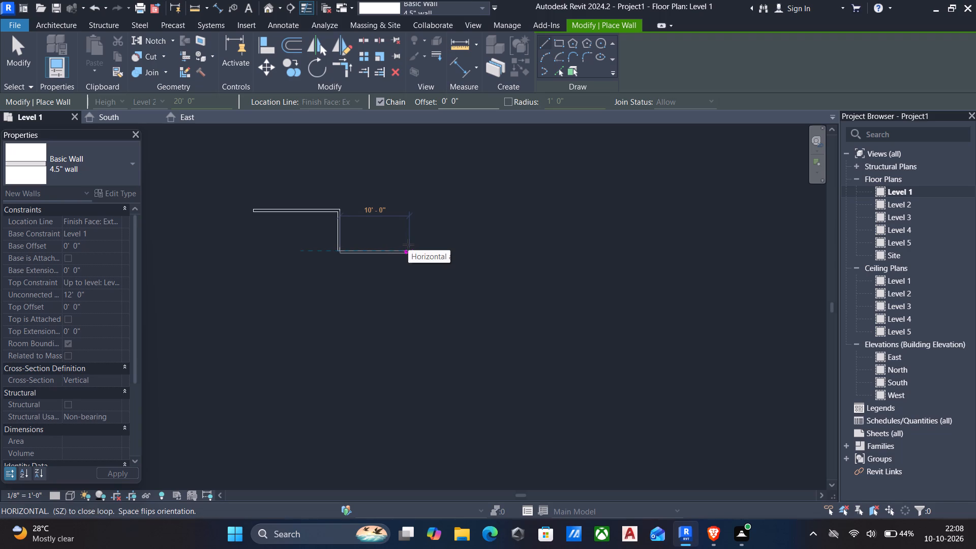
{"action": "left_click", "coordinate": [408, 245]}
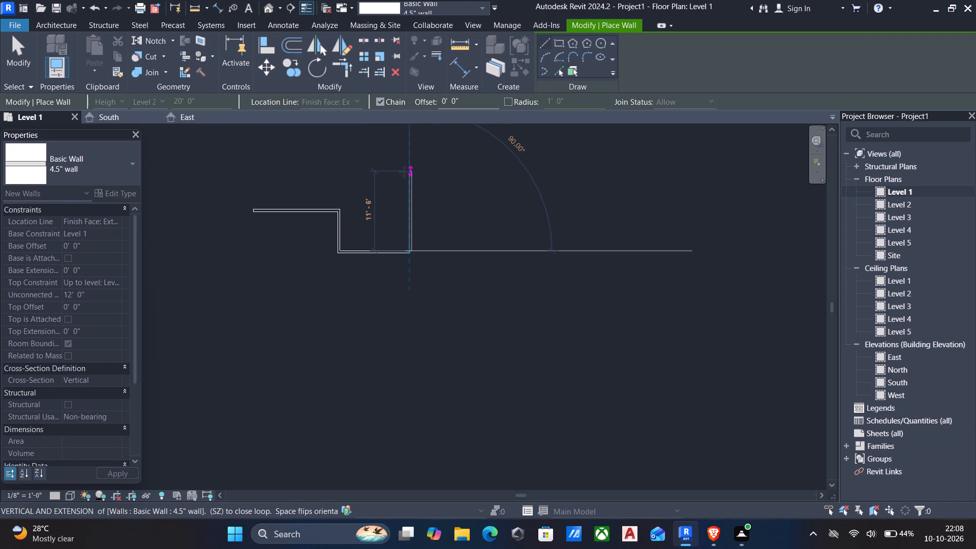
Continue the wall chain about 11'-6" north, then east, south in three segments ending with 6'-6" and 12', and about 25'-6" west.
{"action": "left_click", "coordinate": [404, 172]}
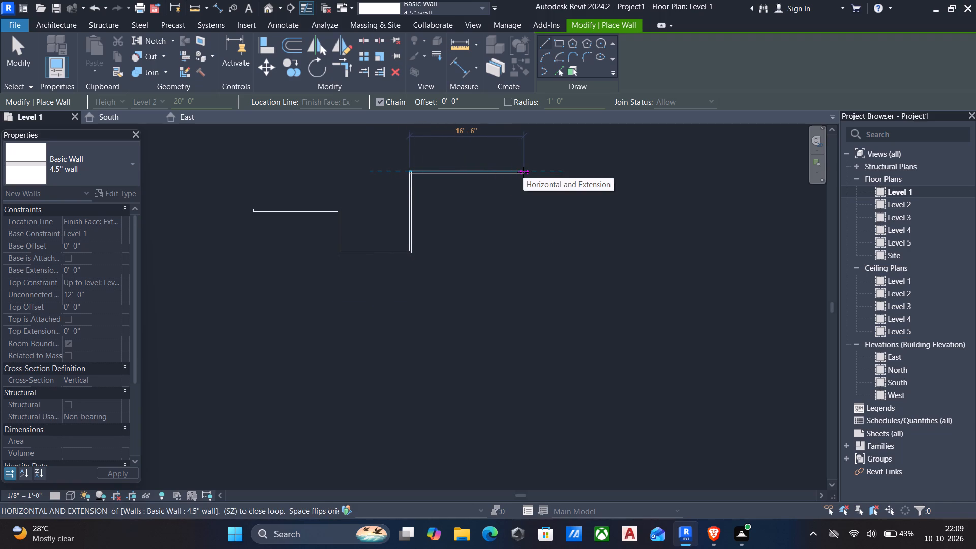
{"action": "left_click", "coordinate": [517, 171]}
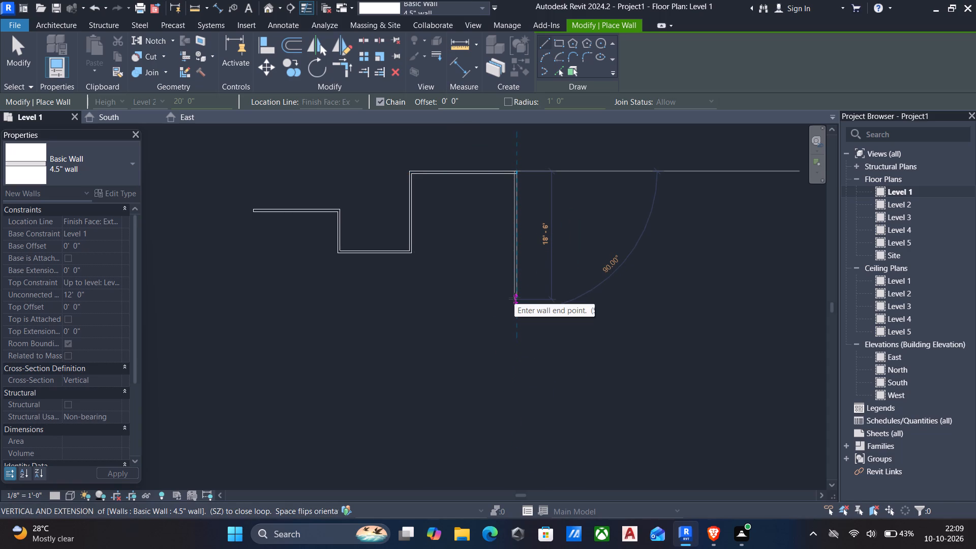
{"action": "left_click", "coordinate": [516, 331]}
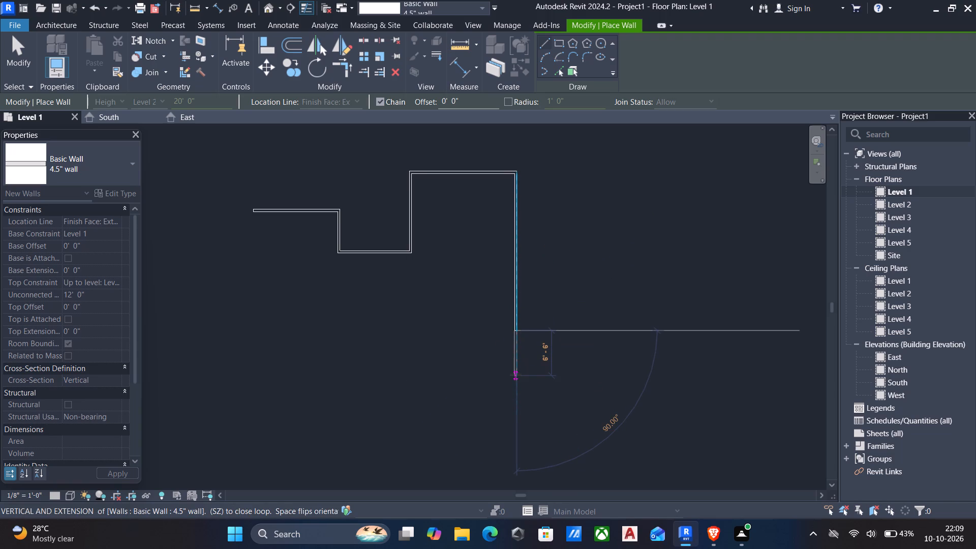
{"action": "left_click", "coordinate": [515, 375]}
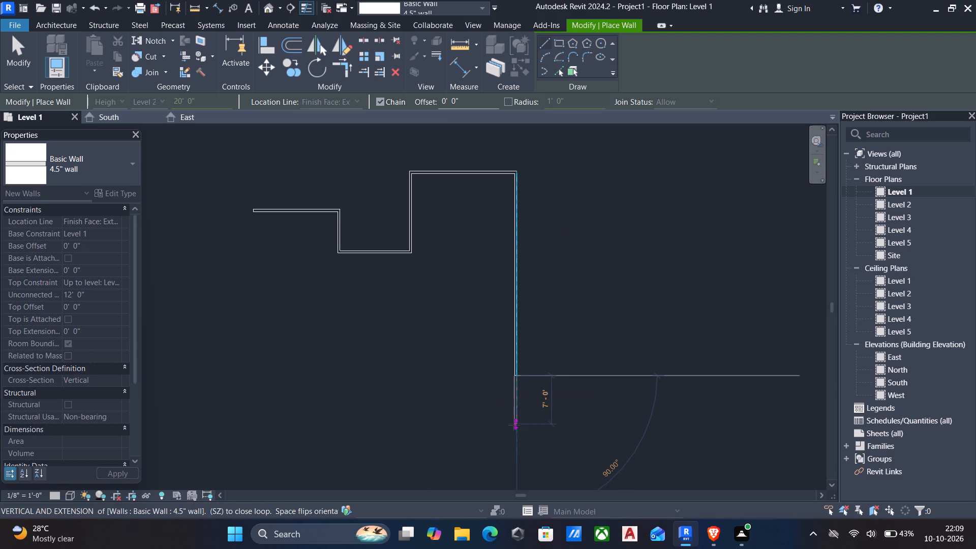
{"action": "left_click", "coordinate": [514, 459]}
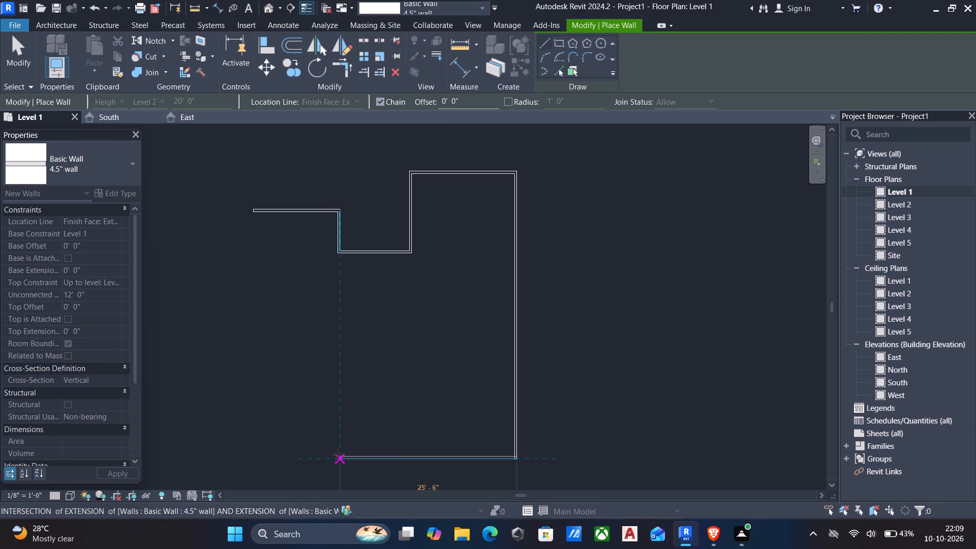
{"action": "left_click", "coordinate": [338, 454]}
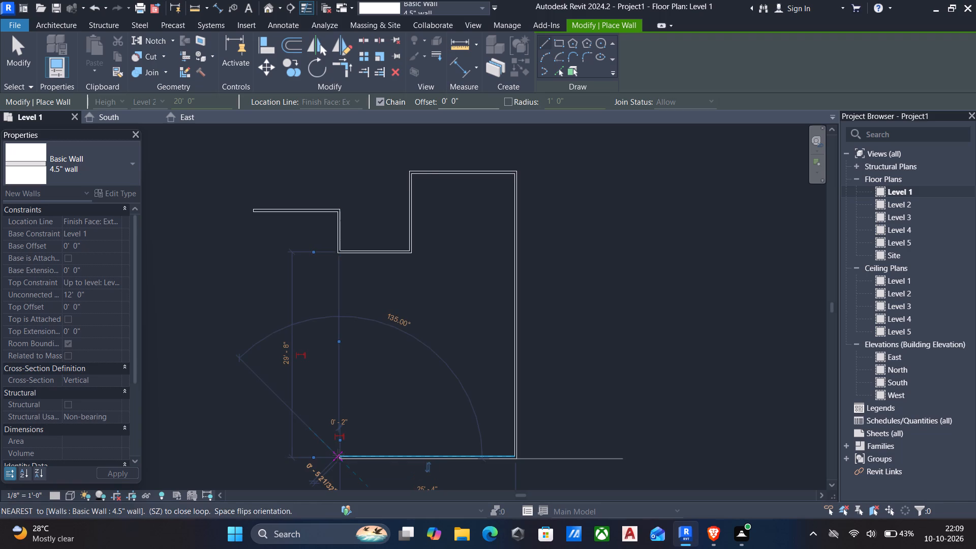
Continue the wall chain about 8'-6" south and 12'-6" west, ending in line with the chain's starting point.
{"action": "middle_click_drag", "start_coordinate": [339, 454], "coordinate": [329, 311]}
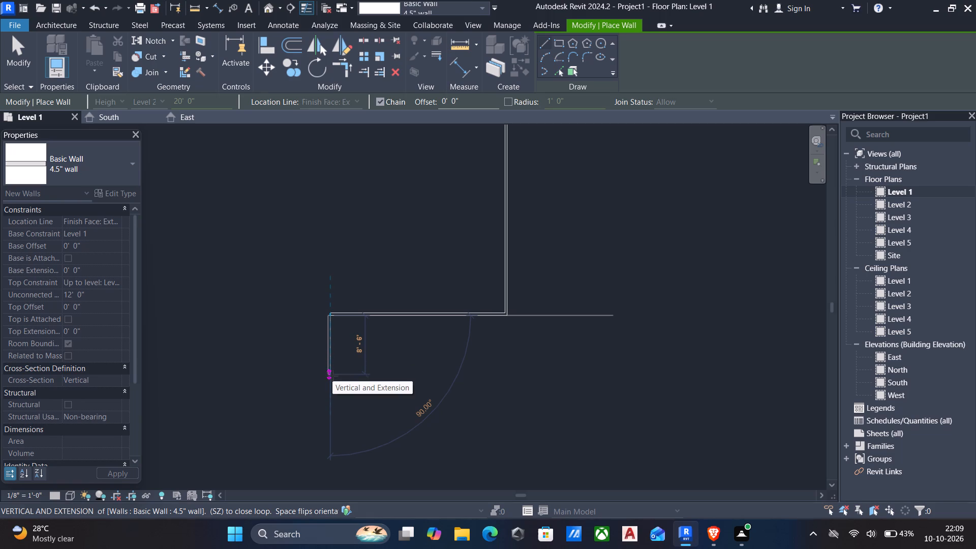
{"action": "left_click", "coordinate": [332, 376]}
{"action": "middle_click_drag", "start_coordinate": [271, 375], "coordinate": [633, 317]}
{"action": "middle_click_drag", "start_coordinate": [619, 323], "coordinate": [577, 362]}
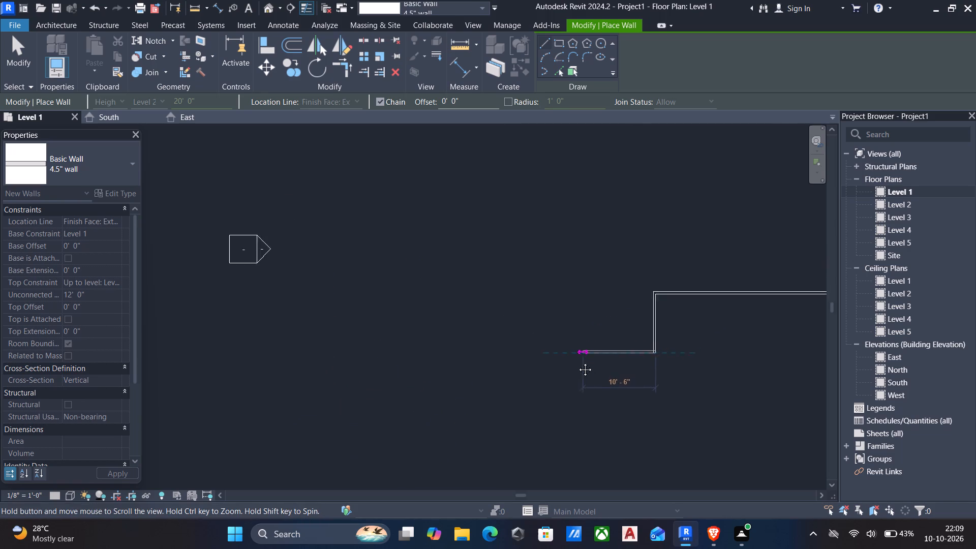
{"action": "middle_click_drag", "start_coordinate": [577, 362], "coordinate": [572, 368]}
{"action": "scroll", "coordinate": [576, 364], "scroll_direction": "down", "scroll_amount": 3}
{"action": "middle_click_drag", "start_coordinate": [574, 368], "coordinate": [515, 380]}
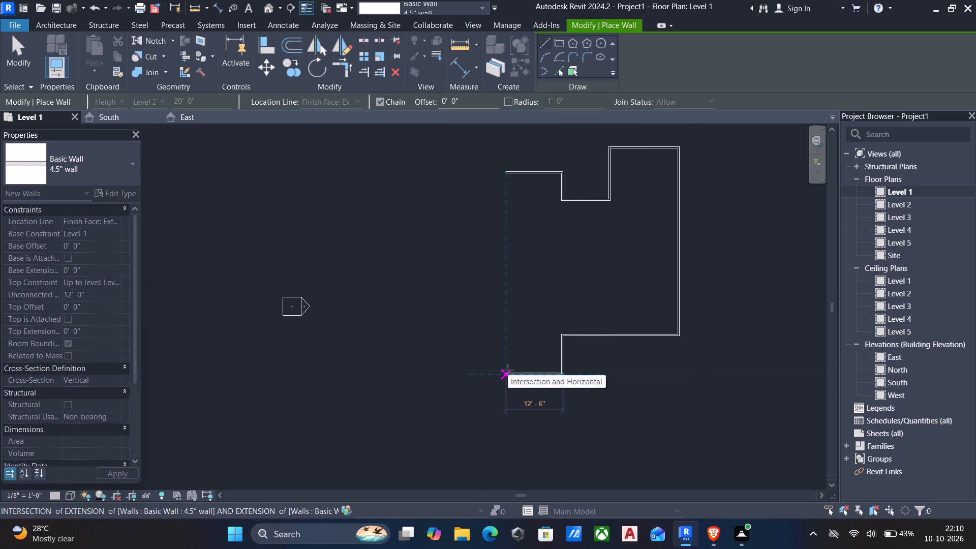
{"action": "left_click", "coordinate": [508, 370]}
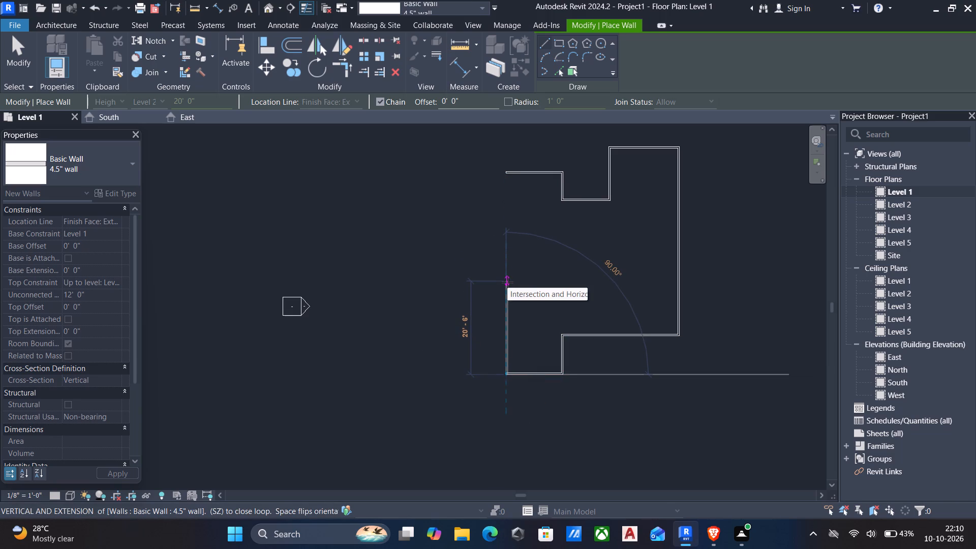
Close the wall outline along the west side: about 20'-6" north, an 8'-6" by 8'-6" recess, and north to the starting point.
{"action": "left_click", "coordinate": [507, 282]}
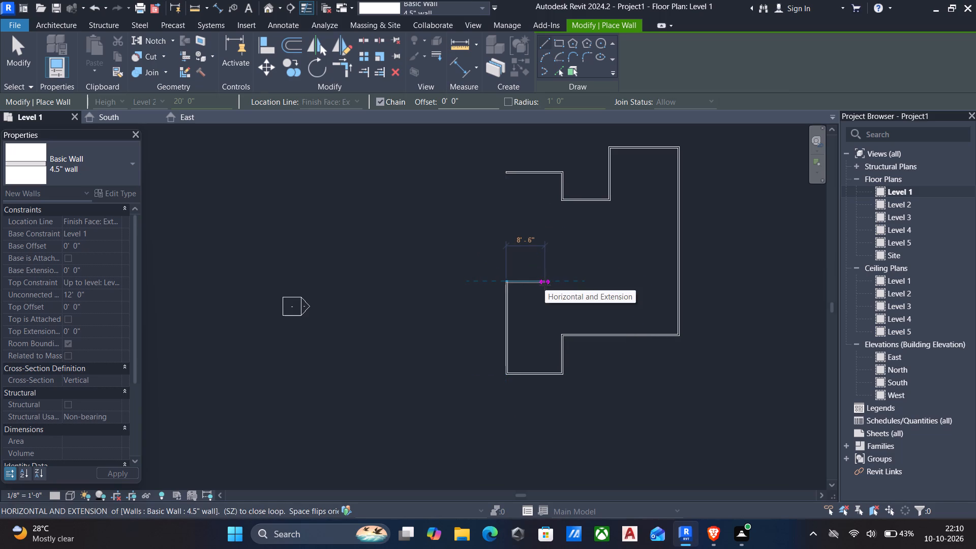
{"action": "left_click", "coordinate": [545, 285]}
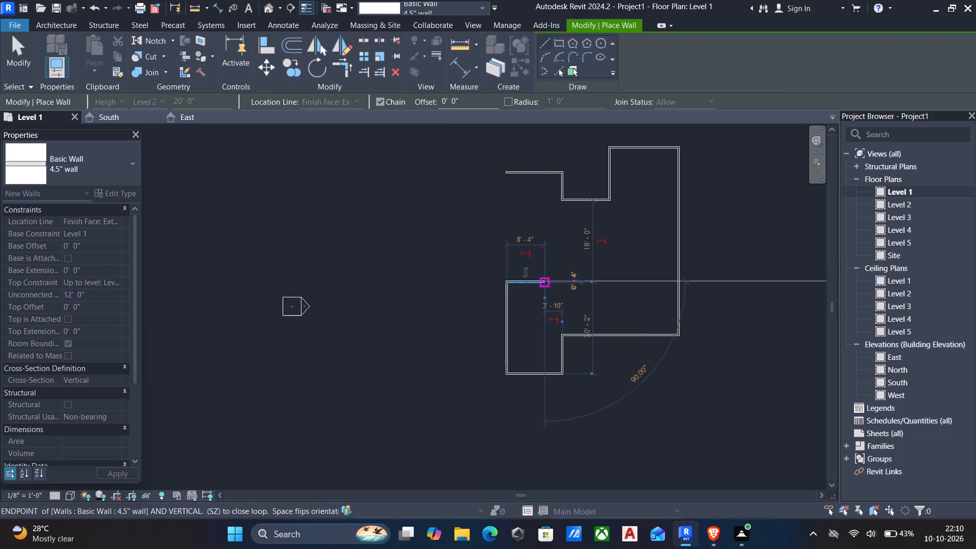
{"action": "left_click", "coordinate": [541, 243]}
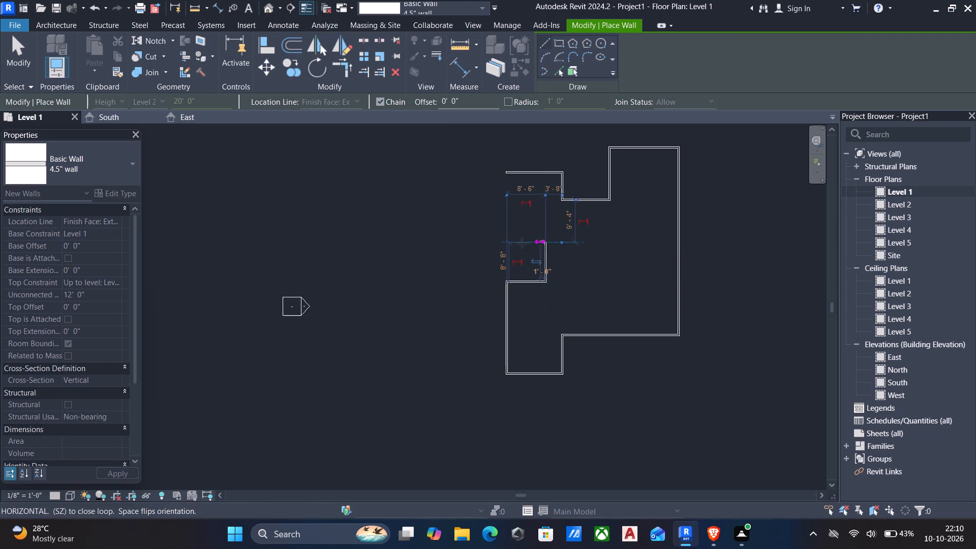
{"action": "left_click", "coordinate": [504, 245]}
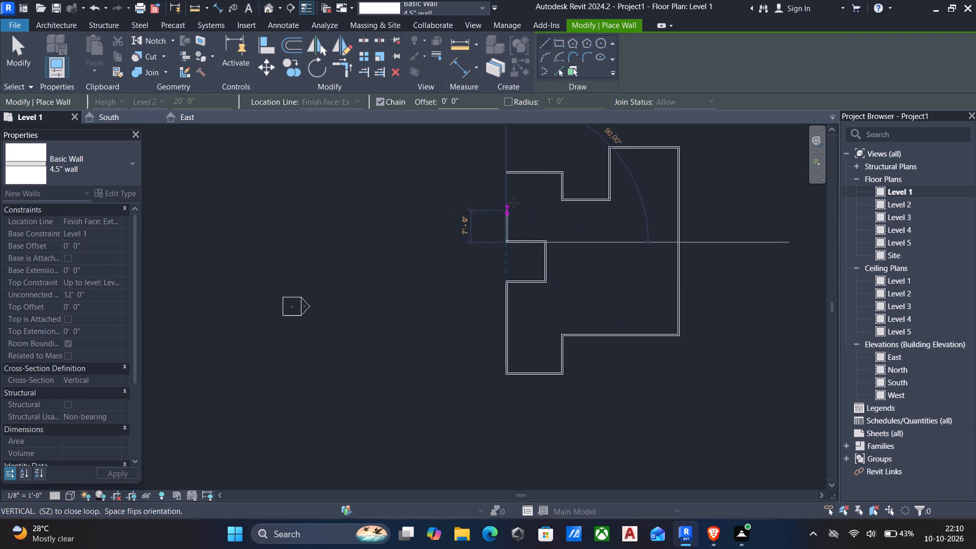
{"action": "left_click", "coordinate": [507, 175]}
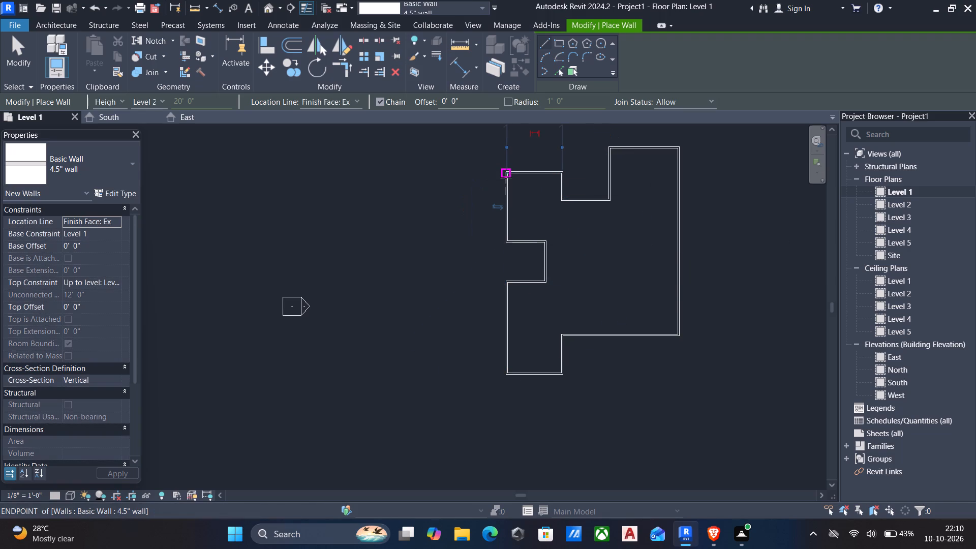
{"action": "key", "text": "Escape"}
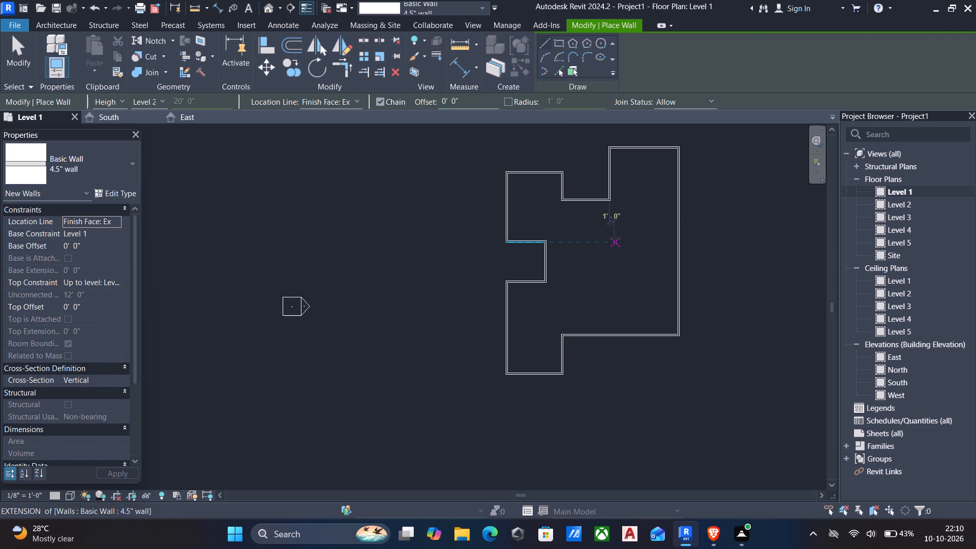
{"action": "key", "text": "Escape"}
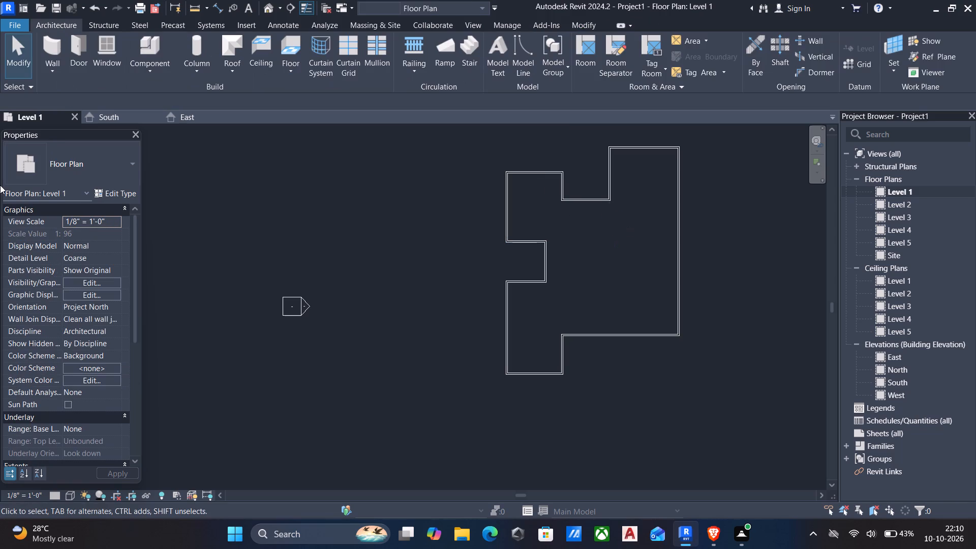
Show the walls in the default 3D view with Coarse detail level and Shaded visual style, and inspect them from several angles.
{"action": "left_click", "coordinate": [265, 7]}
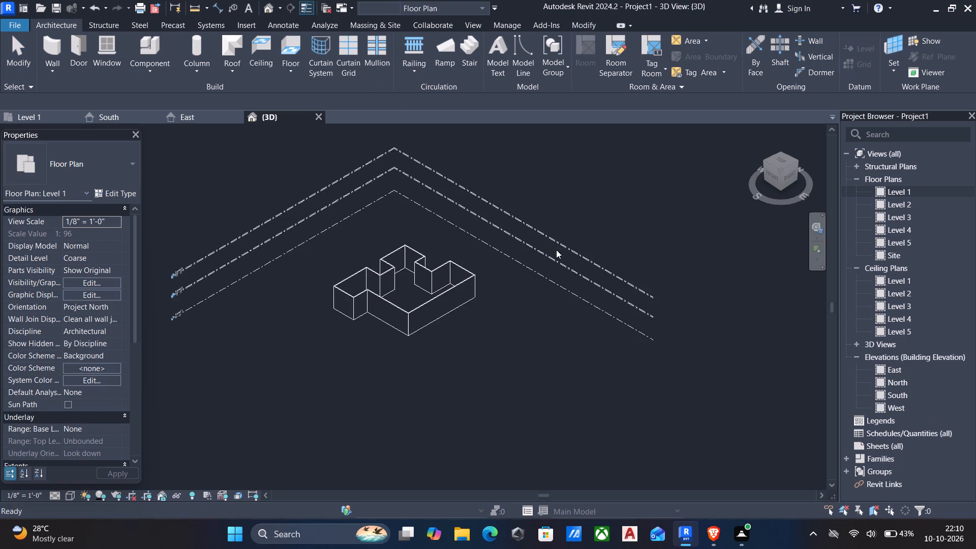
{"action": "left_click", "coordinate": [52, 494]}
{"action": "left_click", "coordinate": [81, 455]}
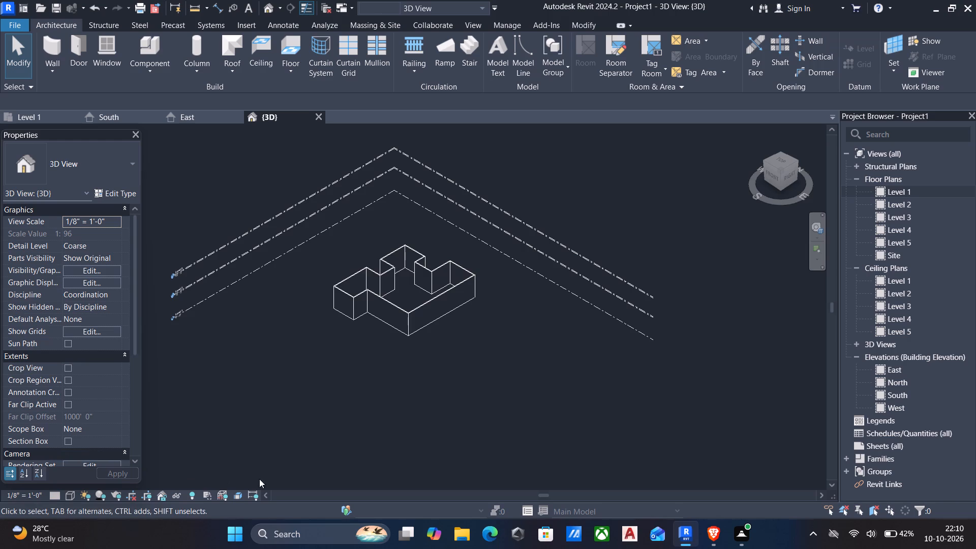
{"action": "left_click", "coordinate": [70, 493]}
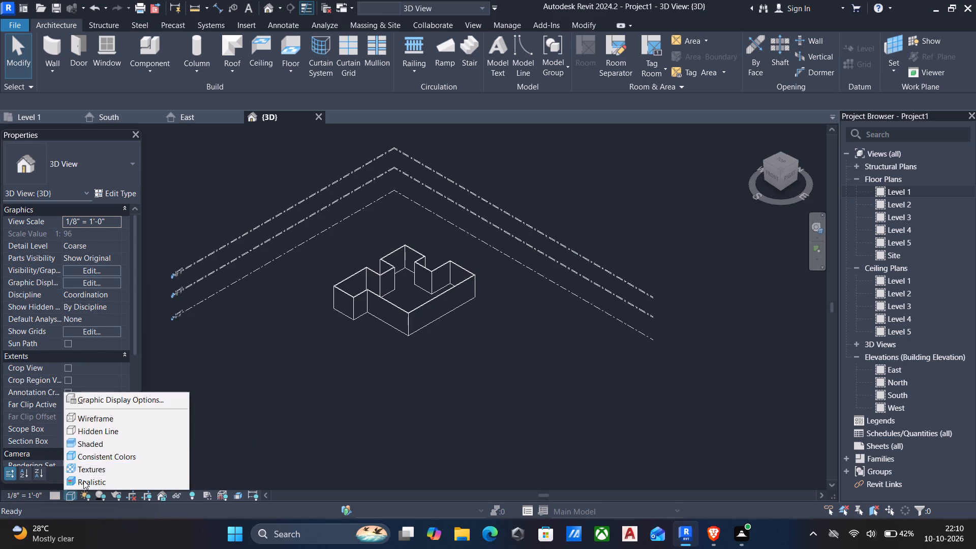
{"action": "left_click", "coordinate": [87, 444]}
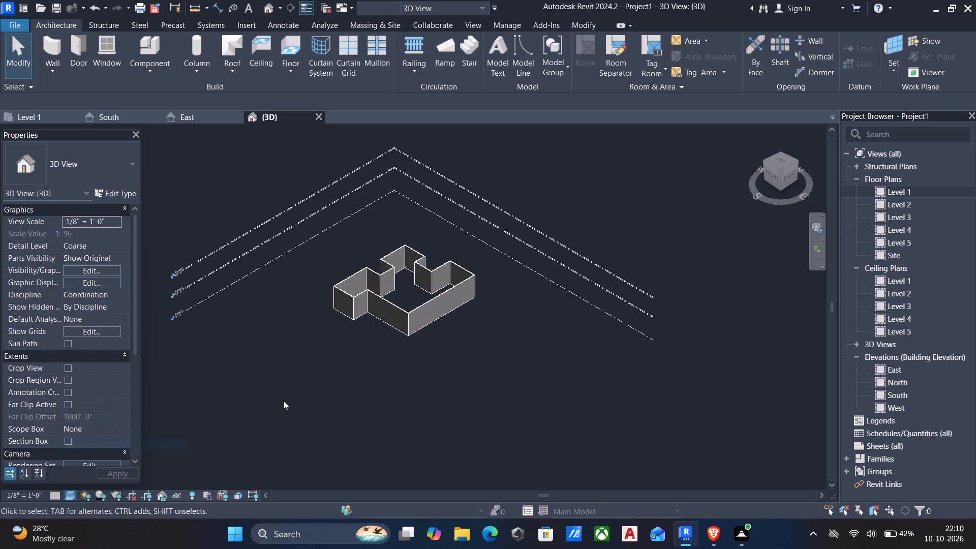
{"action": "scroll", "coordinate": [403, 288], "scroll_direction": "up", "scroll_amount": 7}
{"action": "middle_click_drag", "start_coordinate": [382, 304], "coordinate": [394, 299], "text": "shift"}
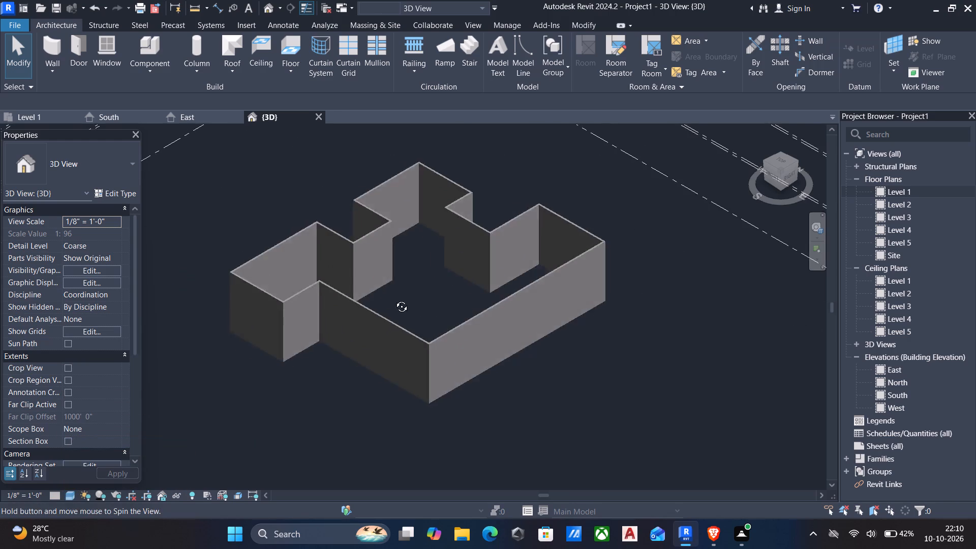
{"action": "middle_click_drag", "start_coordinate": [394, 299], "coordinate": [446, 266], "text": "shift"}
{"action": "scroll", "coordinate": [450, 293], "scroll_direction": "down", "scroll_amount": 3}
{"action": "middle_click_drag", "start_coordinate": [451, 296], "coordinate": [569, 297]}
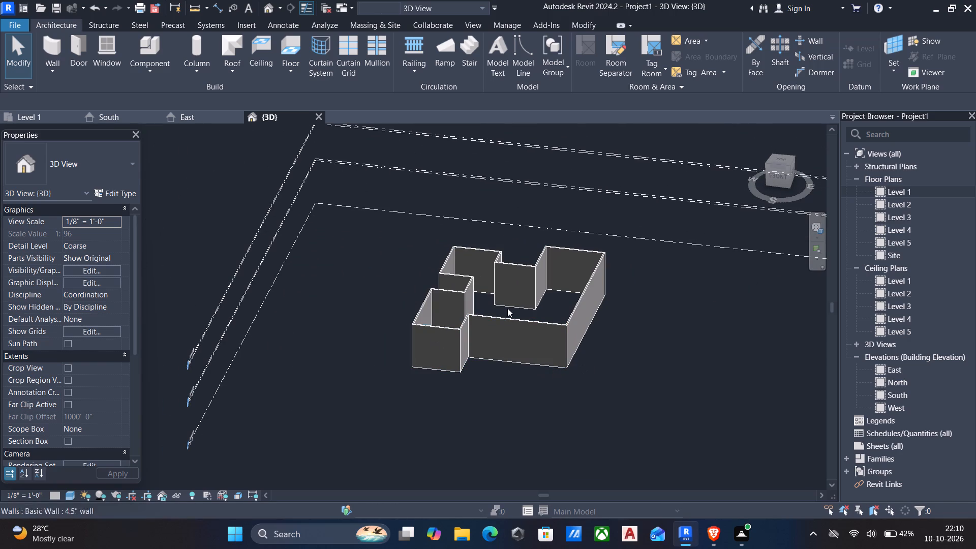
Open the Level 1 floor plan and measure the length of the southernmost wall from its east corner to its west corner.
{"action": "double_click", "coordinate": [905, 189]}
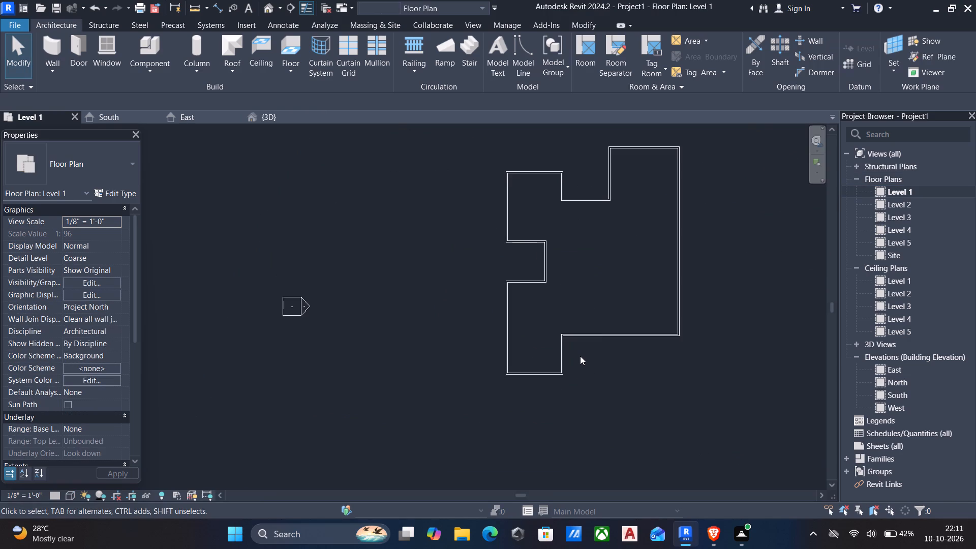
{"action": "key", "text": "d"}
{"action": "key", "text": "d"}
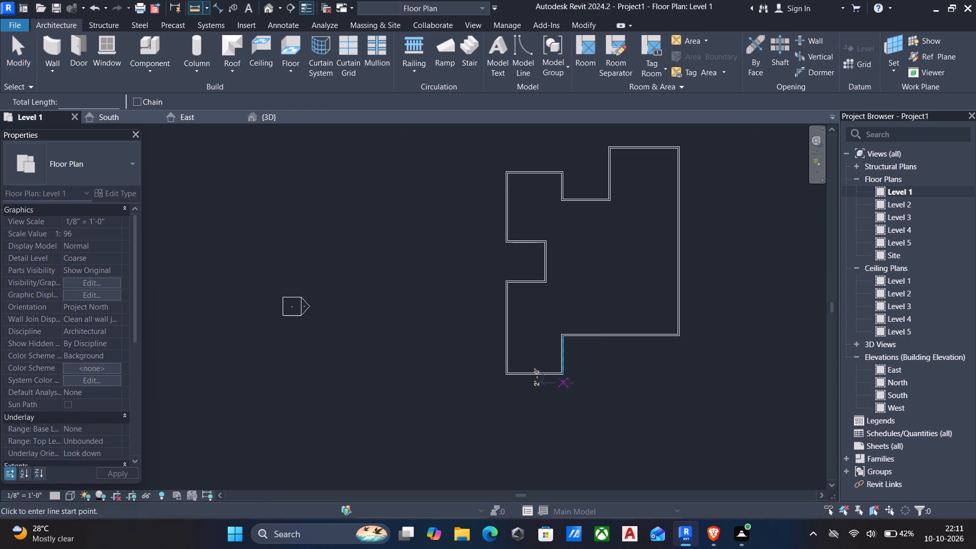
{"action": "scroll", "coordinate": [536, 373], "scroll_direction": "up", "scroll_amount": 6}
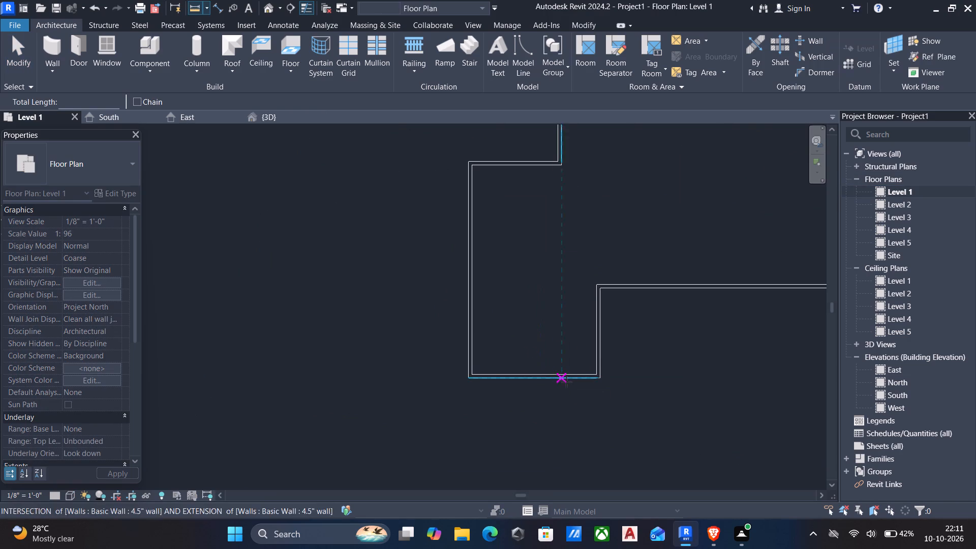
{"action": "left_click", "coordinate": [604, 380]}
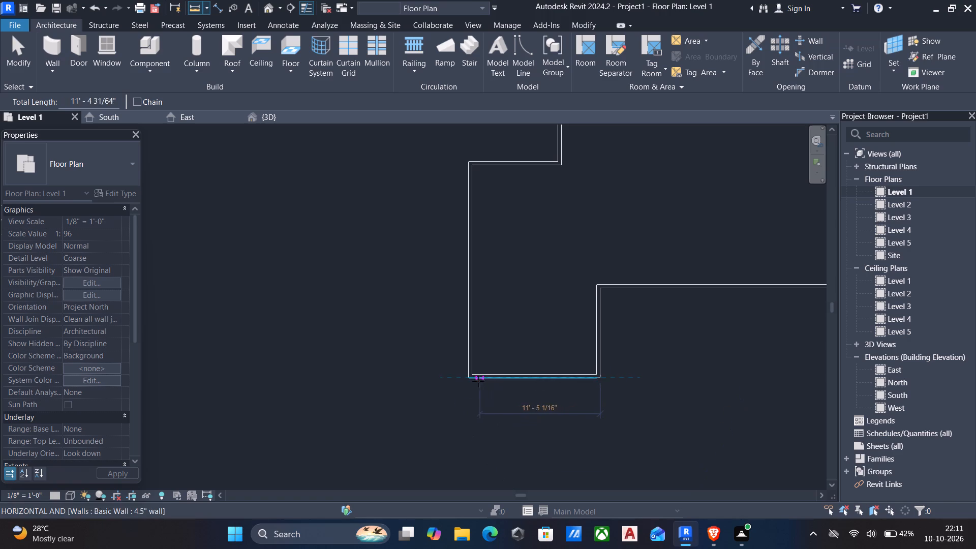
{"action": "scroll", "coordinate": [474, 381], "scroll_direction": "up", "scroll_amount": 3}
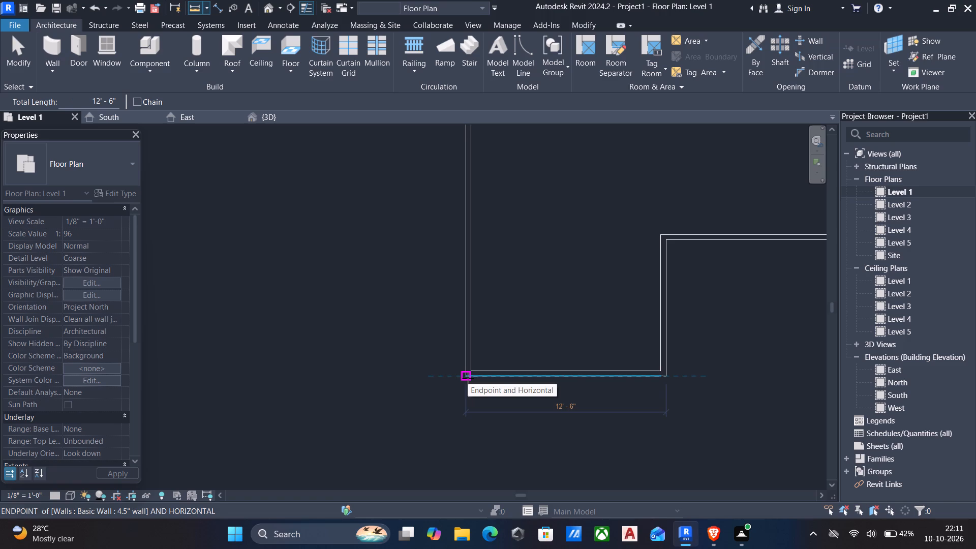
{"action": "key", "text": "Escape"}
Start a door and load the Door-Interior-Single-1_Panel-Wood family from the Residential folder.
{"action": "middle_click_drag", "start_coordinate": [602, 385], "coordinate": [517, 342]}
{"action": "type", "text": "dr"}
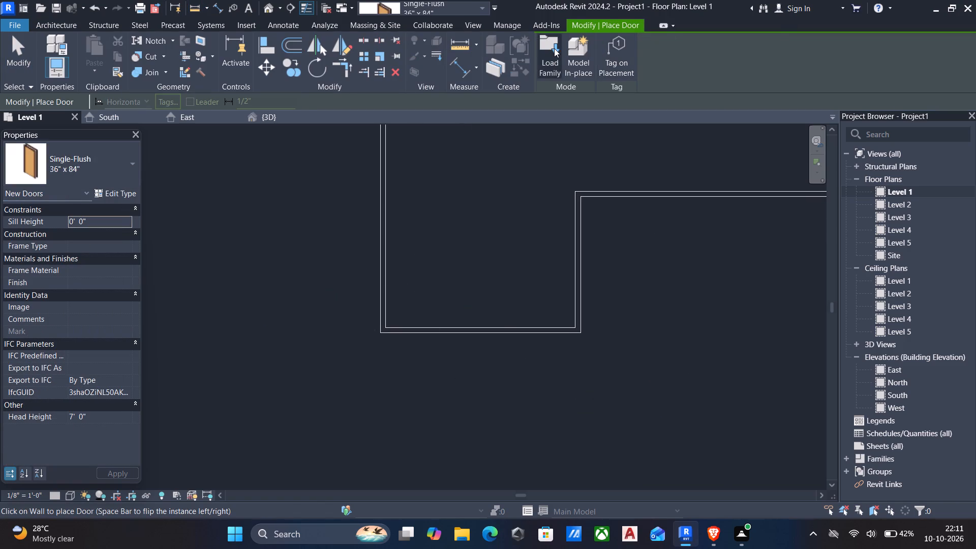
{"action": "left_click", "coordinate": [548, 48]}
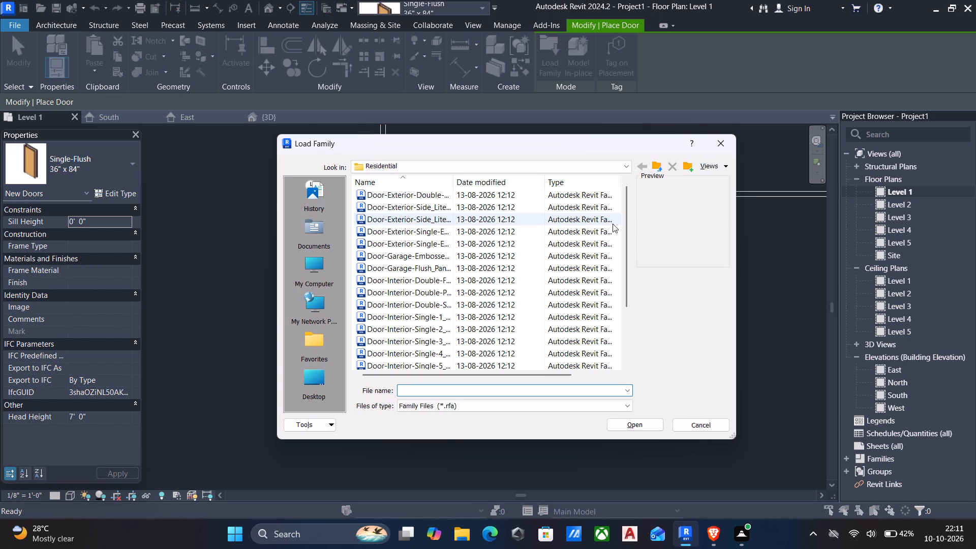
{"action": "left_click", "coordinate": [500, 198]}
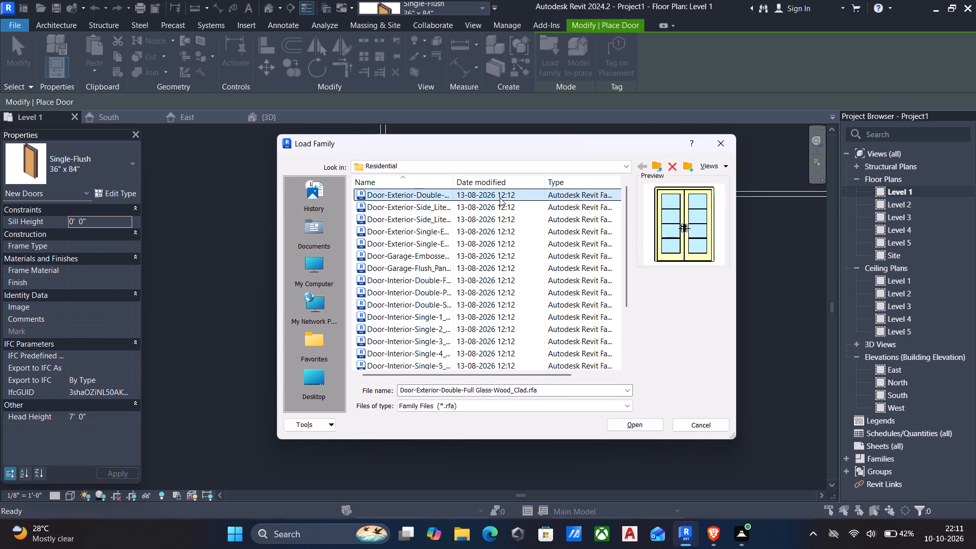
{"action": "key", "text": "Down"}
{"action": "key", "text": "Down"}
{"action": "key", "text": "Down"}
{"action": "key", "text": "Down"}
{"action": "key", "text": "Down"}
{"action": "key", "text": "Down"}
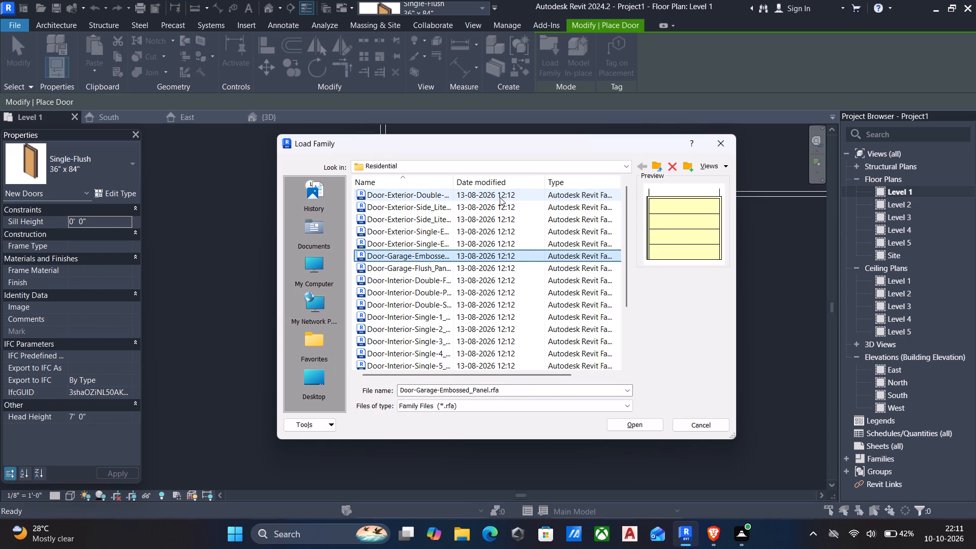
{"action": "key", "text": "Down"}
{"action": "key", "text": "Down"}
{"action": "key", "text": "Down"}
{"action": "key", "text": "Down"}
{"action": "key", "text": "Down"}
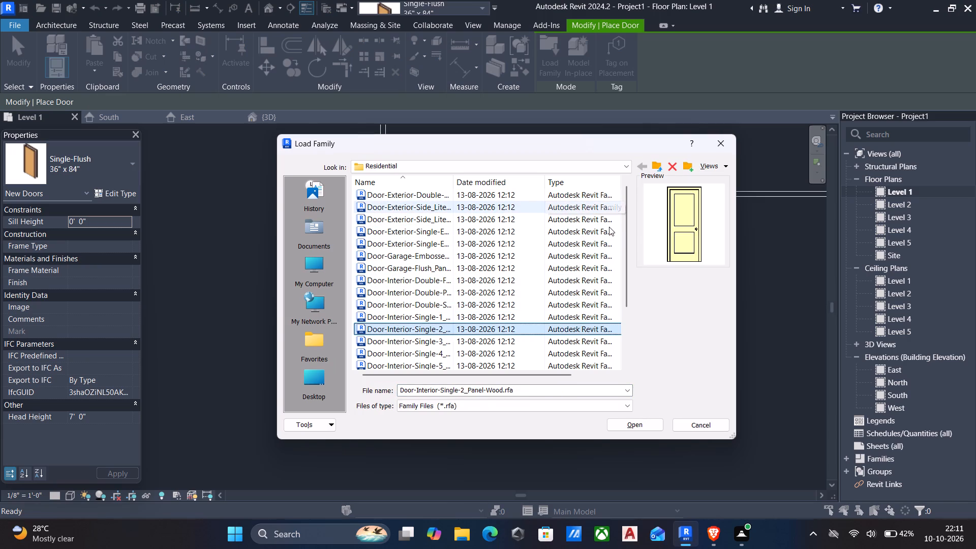
{"action": "key", "text": "Up"}
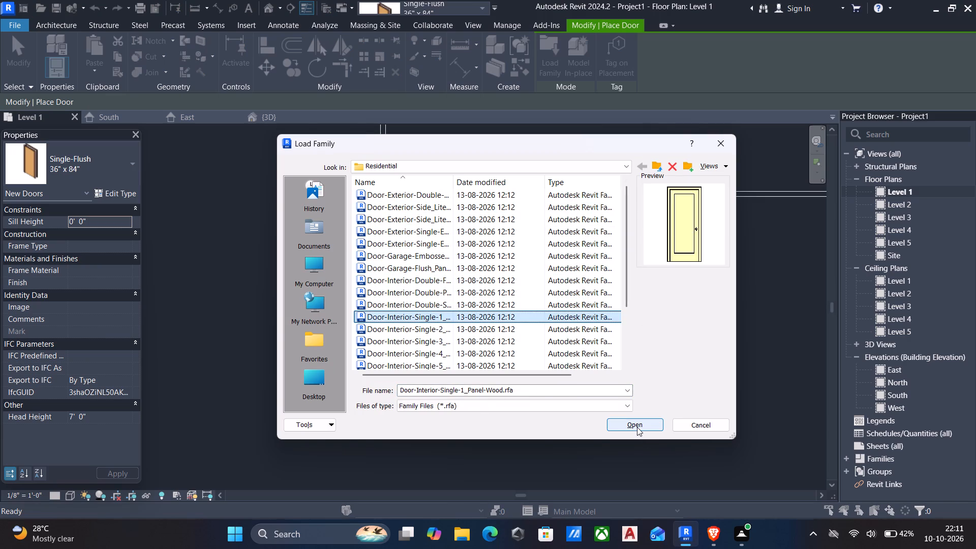
{"action": "left_click", "coordinate": [637, 427]}
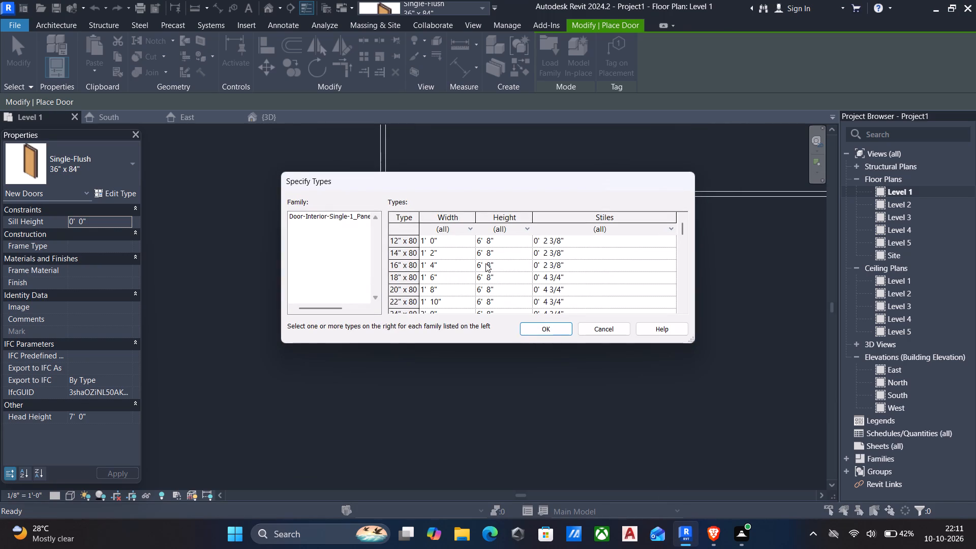
Specify the 36" x 84" type, 3' 0" wide and 7' 0" high, for the door family being loaded.
{"action": "scroll", "coordinate": [485, 263], "scroll_direction": "up", "scroll_amount": 6}
{"action": "scroll", "coordinate": [478, 252], "scroll_direction": "down", "scroll_amount": 3}
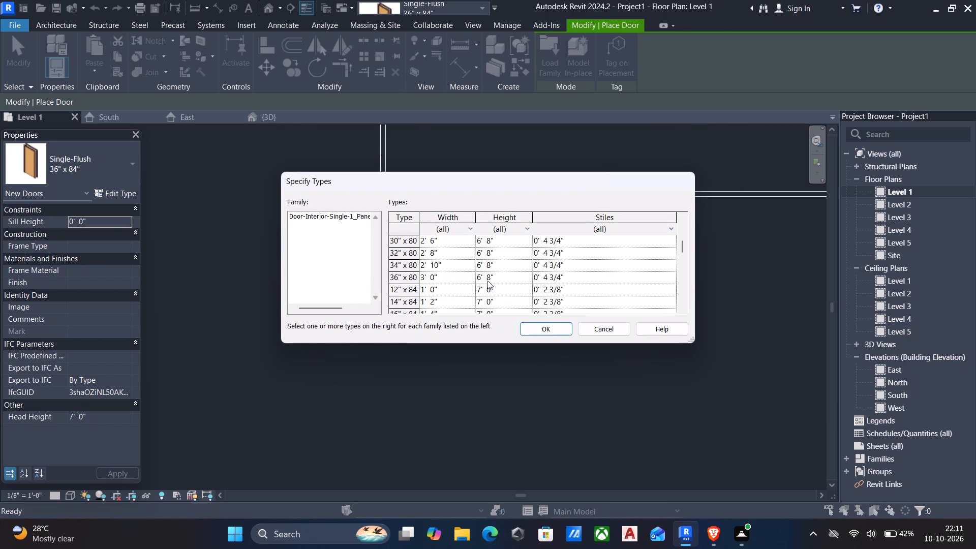
{"action": "scroll", "coordinate": [486, 294], "scroll_direction": "down", "scroll_amount": 2}
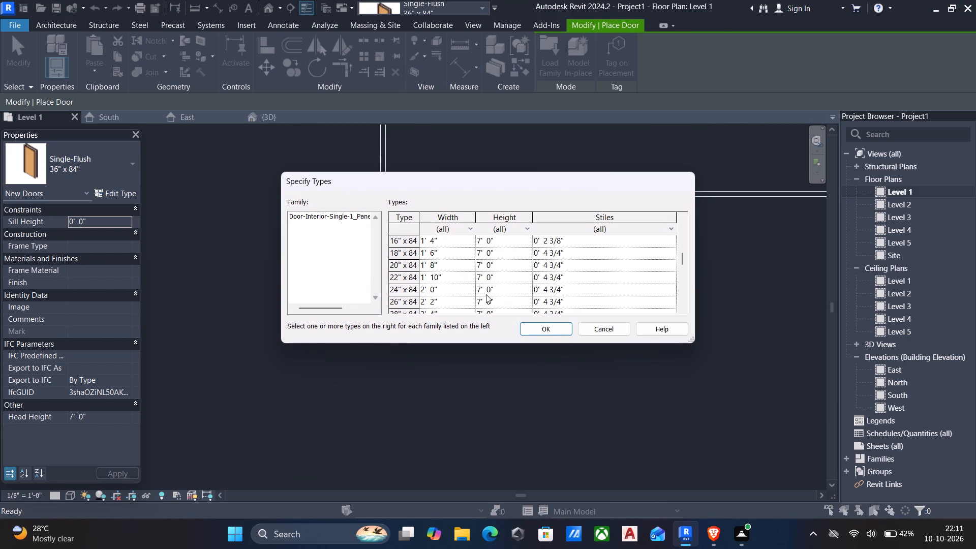
{"action": "scroll", "coordinate": [470, 287], "scroll_direction": "down", "scroll_amount": 2}
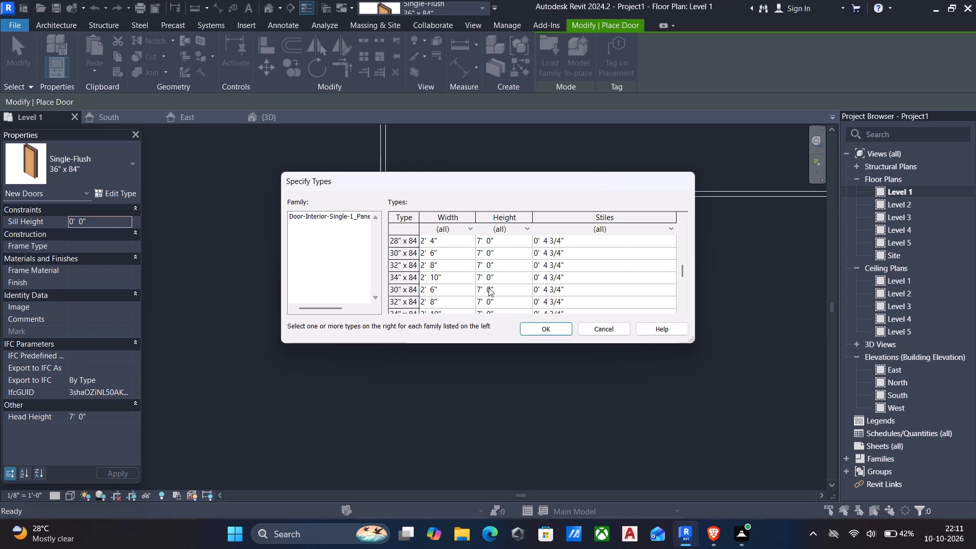
{"action": "left_click", "coordinate": [489, 288]}
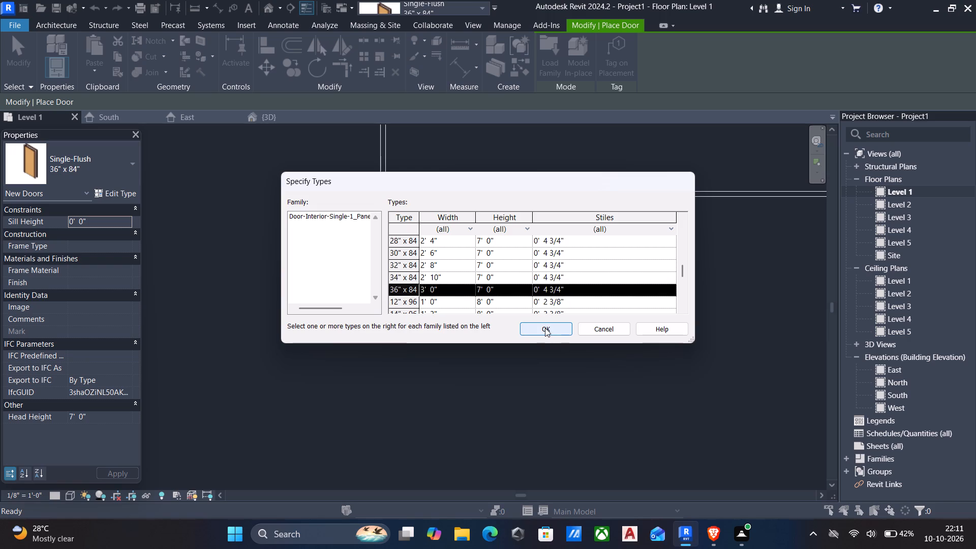
{"action": "left_click", "coordinate": [545, 328]}
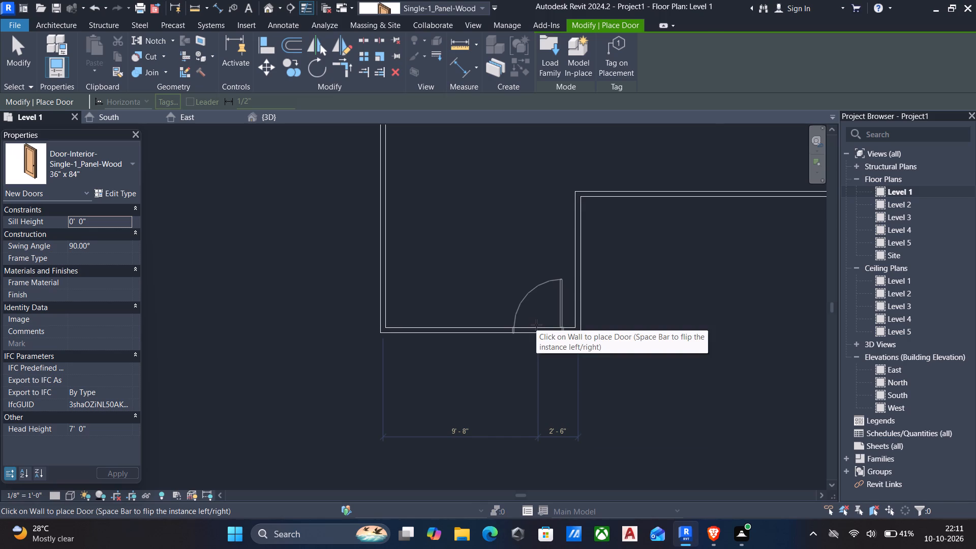
Place the door in the southernmost wall, centred about 2'-6" from its east end and swinging into the building.
{"action": "left_click", "coordinate": [536, 325]}
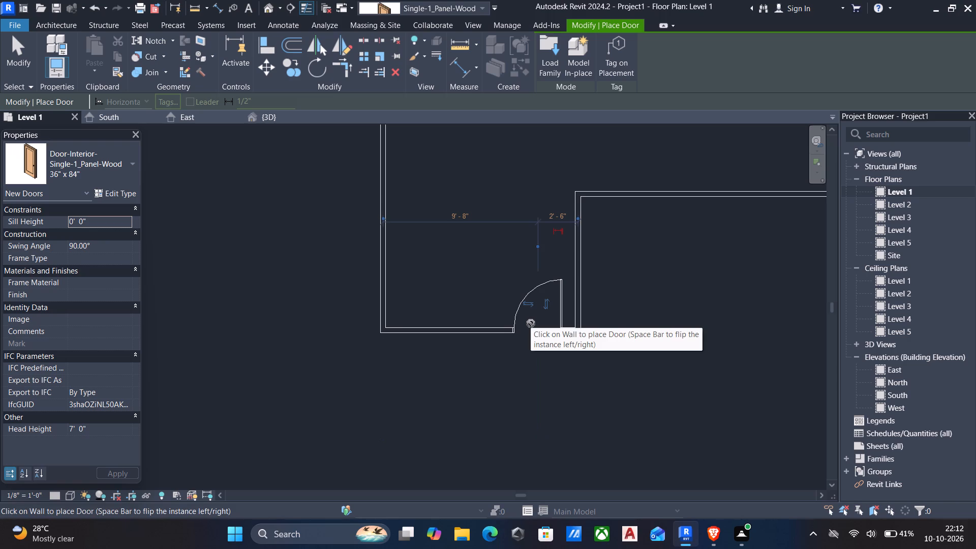
{"action": "key", "text": "Escape"}
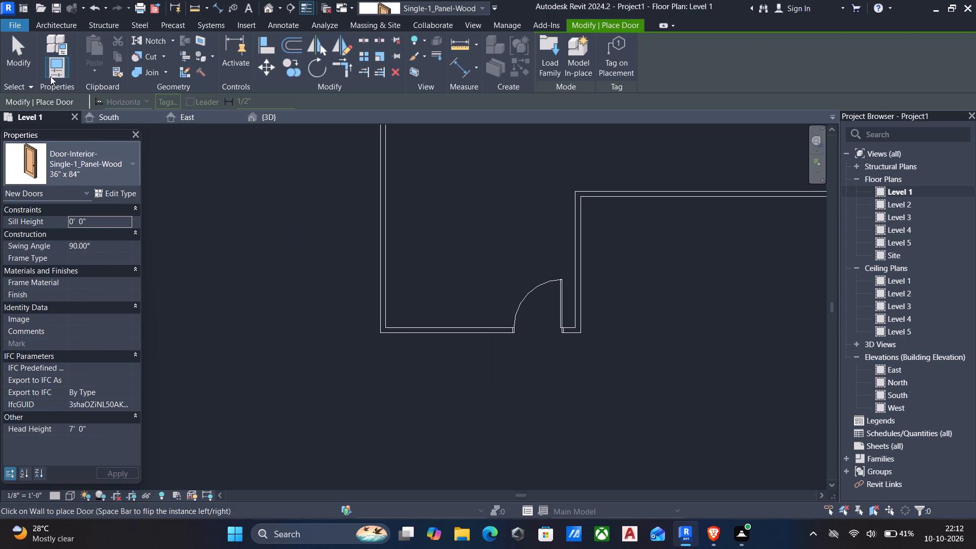
Draw a Curtain Wall 1 segment about 2'-0" long within the southernmost wall, just west of the door.
{"action": "left_click", "coordinate": [52, 27]}
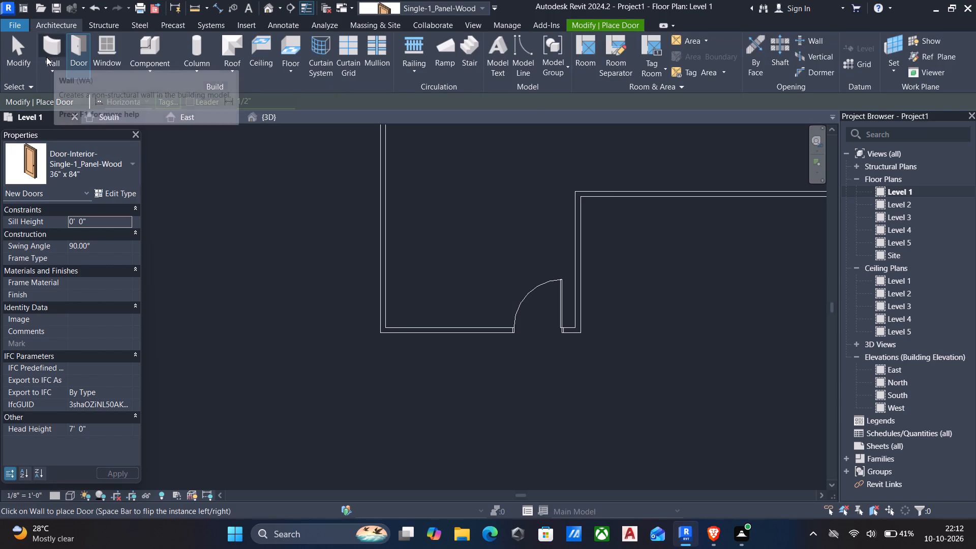
{"action": "left_click", "coordinate": [47, 50]}
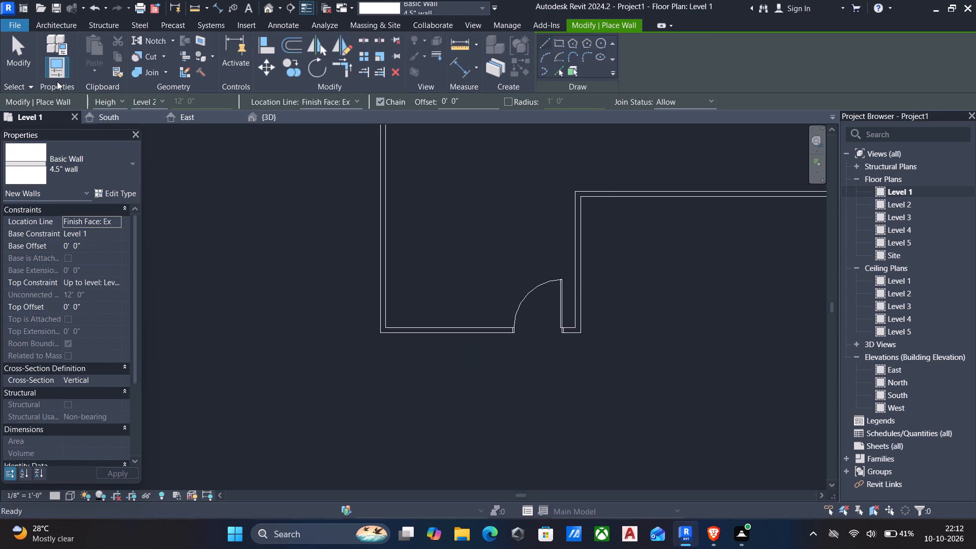
{"action": "left_click", "coordinate": [80, 168]}
{"action": "scroll", "coordinate": [85, 282], "scroll_direction": "down", "scroll_amount": 10}
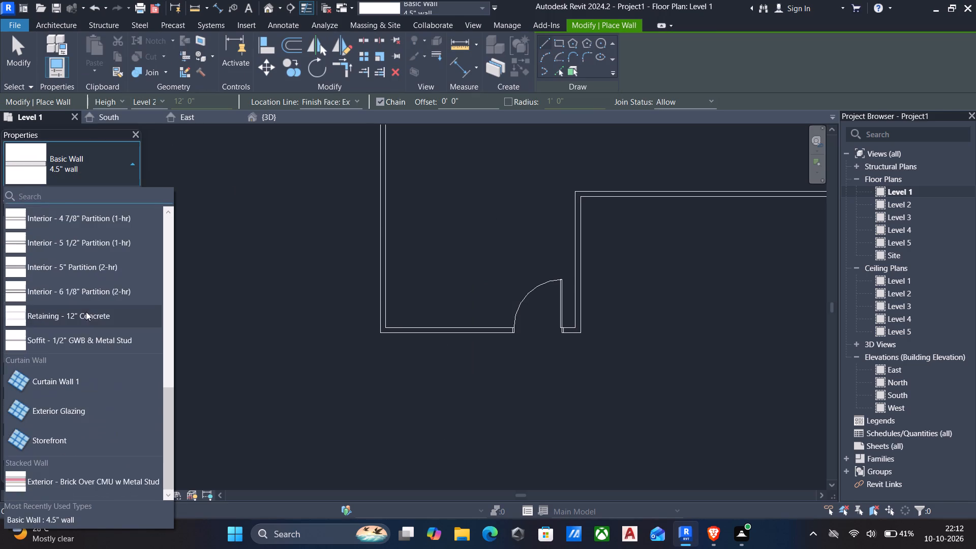
{"action": "scroll", "coordinate": [86, 312], "scroll_direction": "down", "scroll_amount": 5}
{"action": "left_click", "coordinate": [70, 384]}
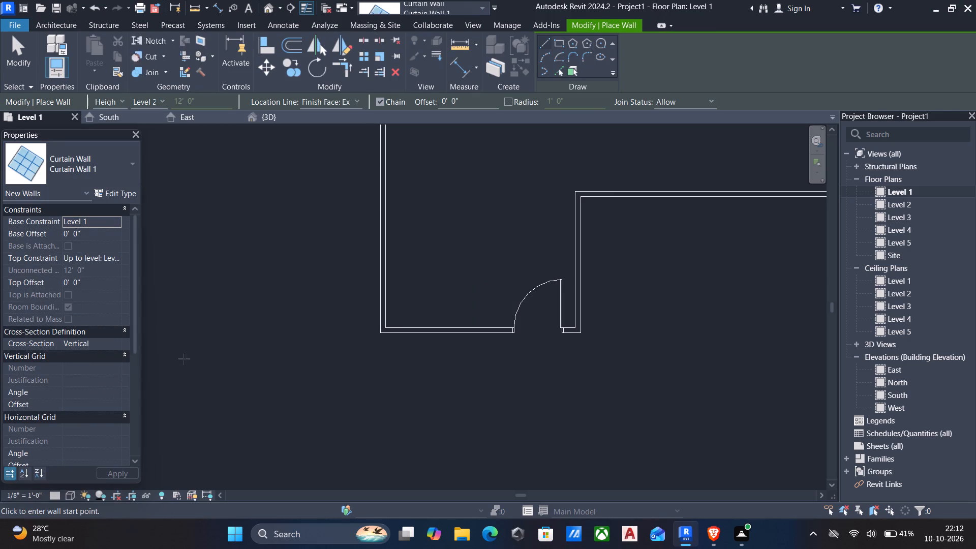
{"action": "scroll", "coordinate": [506, 327], "scroll_direction": "up", "scroll_amount": 7}
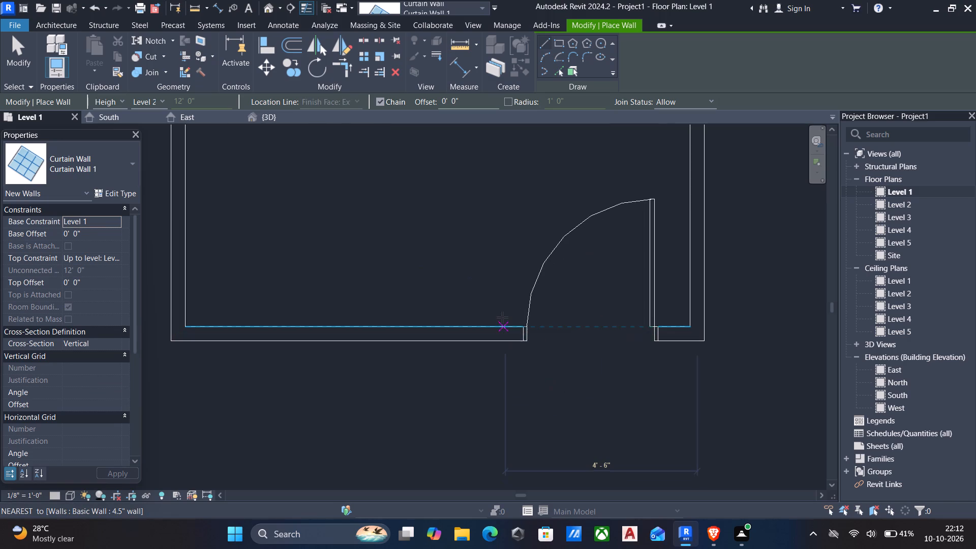
{"action": "scroll", "coordinate": [509, 324], "scroll_direction": "up", "scroll_amount": 6}
{"action": "left_click", "coordinate": [475, 330]}
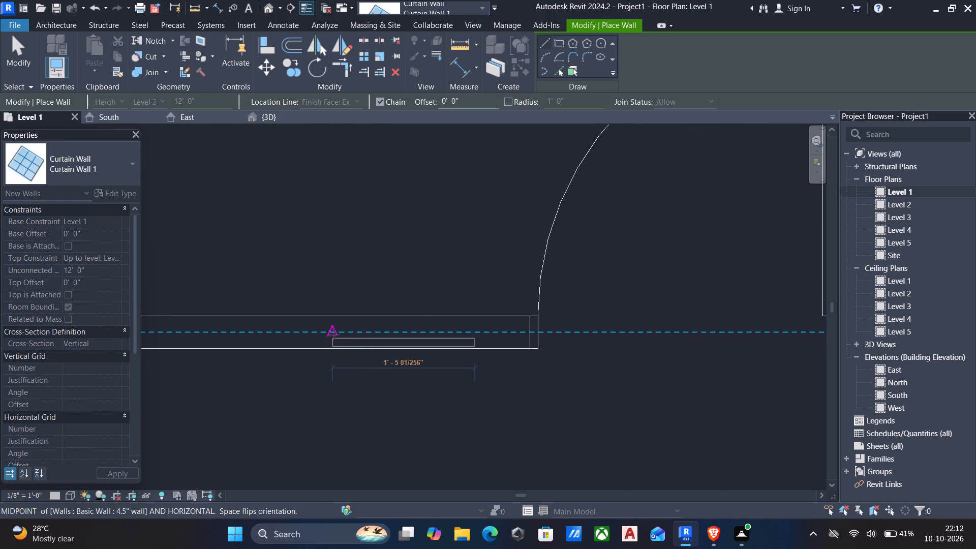
{"action": "middle_click_drag", "start_coordinate": [333, 336], "coordinate": [492, 317]}
{"action": "scroll", "coordinate": [493, 311], "scroll_direction": "down", "scroll_amount": 4}
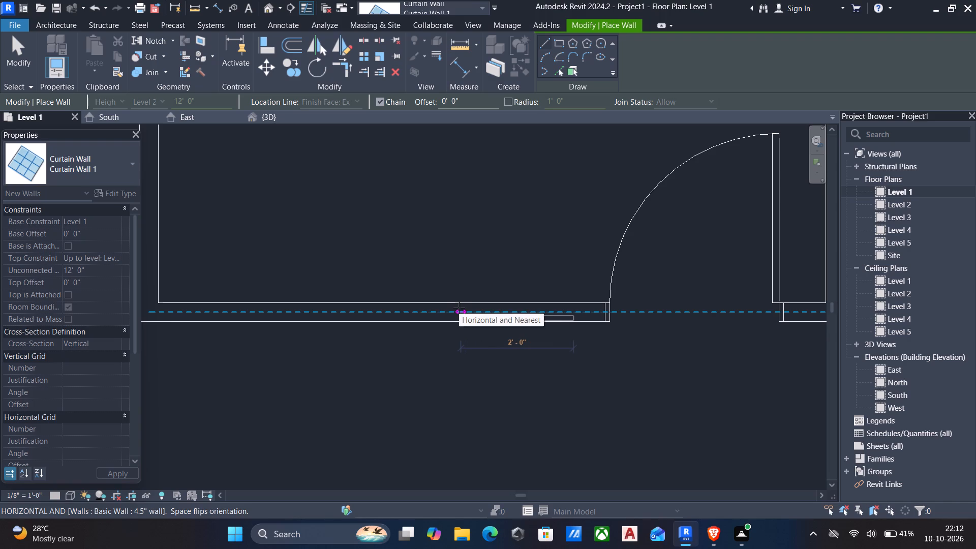
{"action": "left_click", "coordinate": [459, 308]}
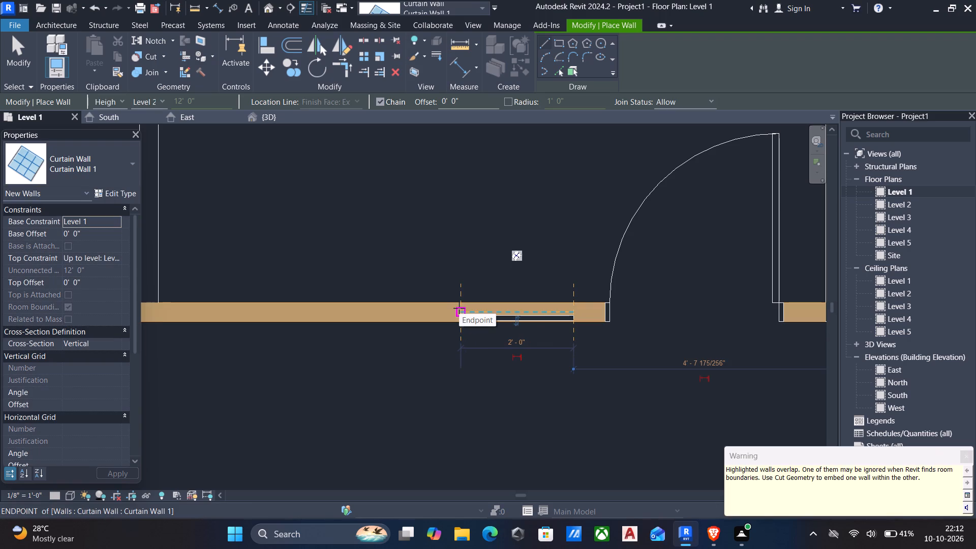
{"action": "key", "text": "Escape"}
Draw a second Curtain Wall 1 segment about 2'-0" long in the same wall, starting about 8" from the west corner.
{"action": "middle_click_drag", "start_coordinate": [353, 299], "coordinate": [475, 295]}
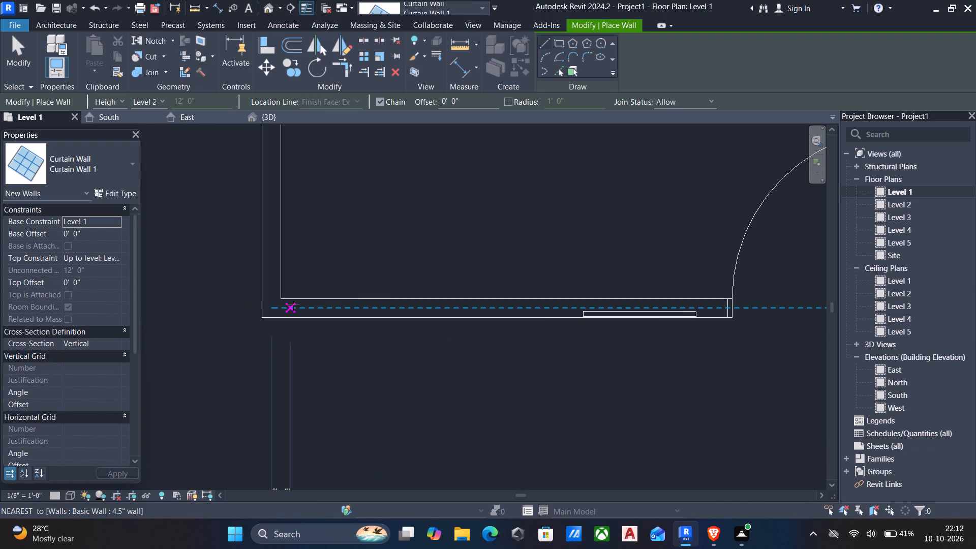
{"action": "left_click", "coordinate": [309, 306]}
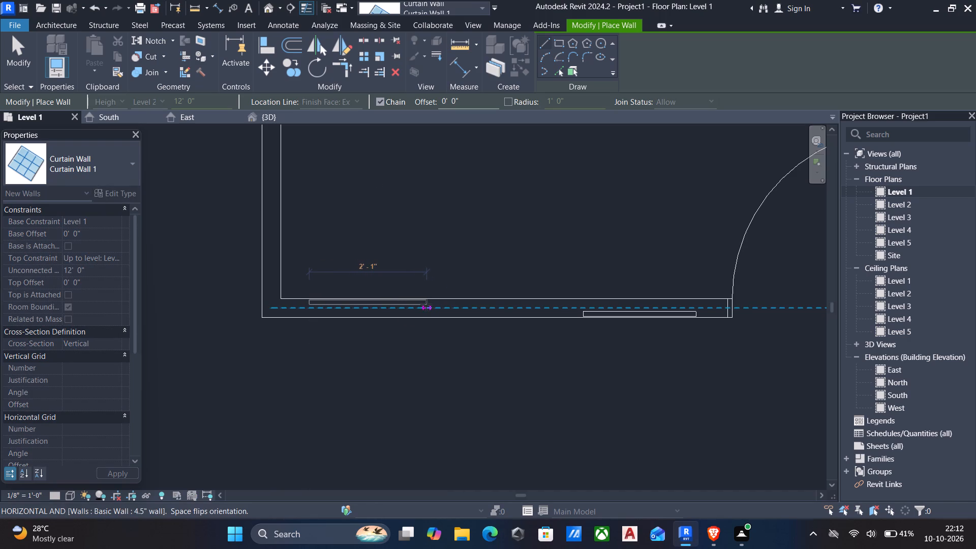
{"action": "left_click", "coordinate": [424, 304]}
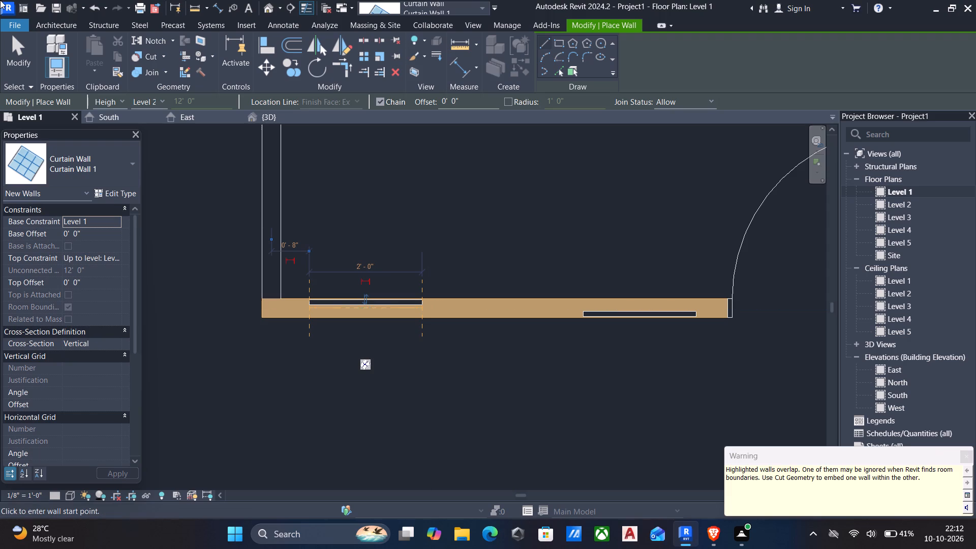
{"action": "key", "text": "Escape"}
Cut the southernmost 4.5" wall with each of the two curtain wall segments using Cut Geometry.
{"action": "left_click", "coordinate": [141, 56]}
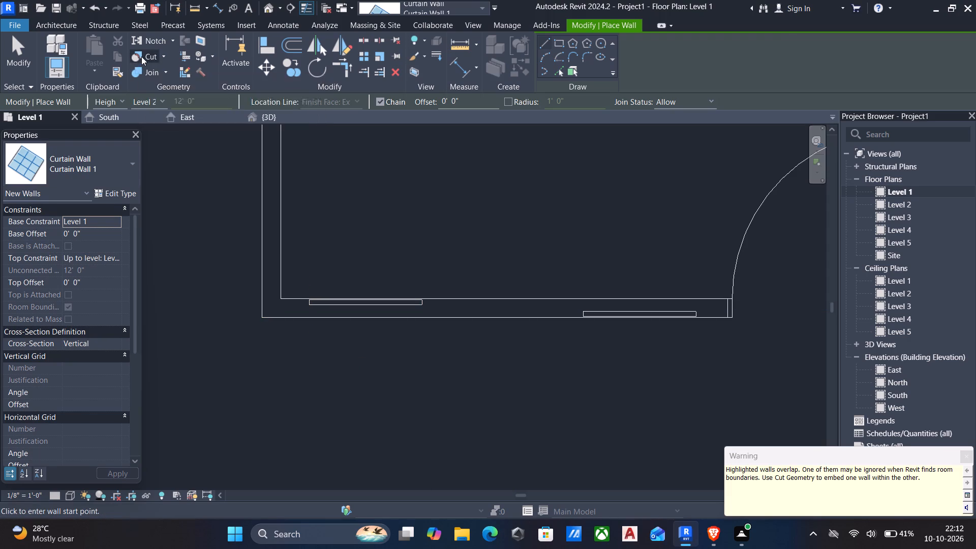
{"action": "left_click", "coordinate": [459, 296]}
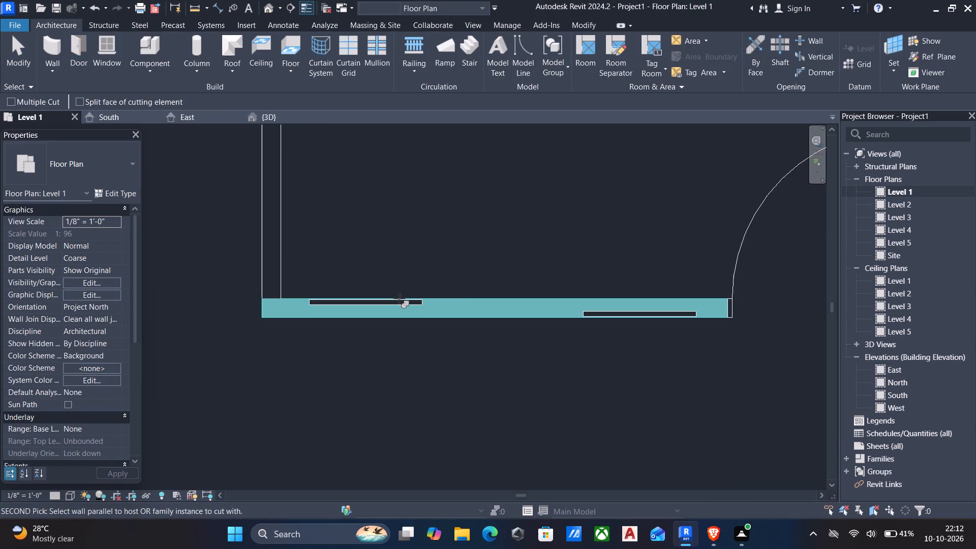
{"action": "left_click", "coordinate": [394, 303]}
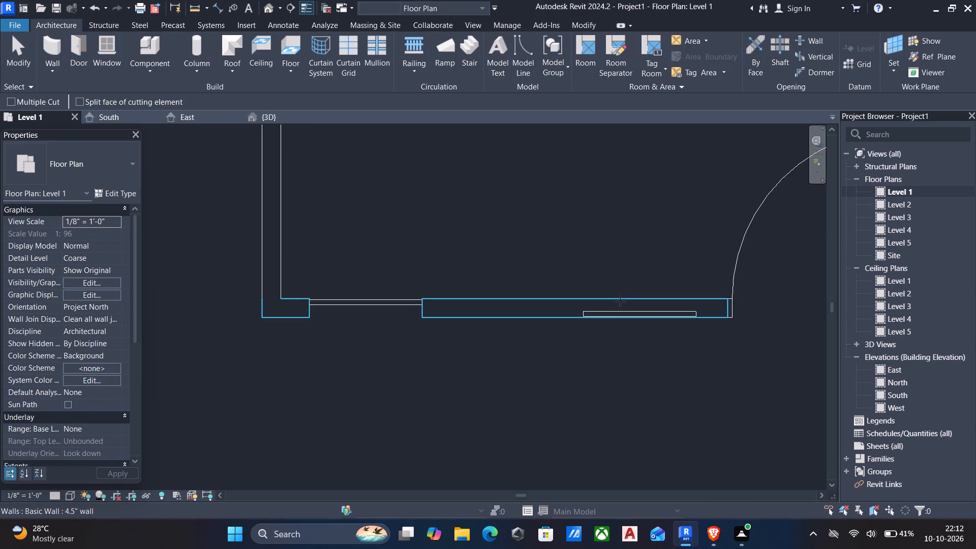
{"action": "left_click", "coordinate": [620, 299]}
{"action": "left_click", "coordinate": [636, 312]}
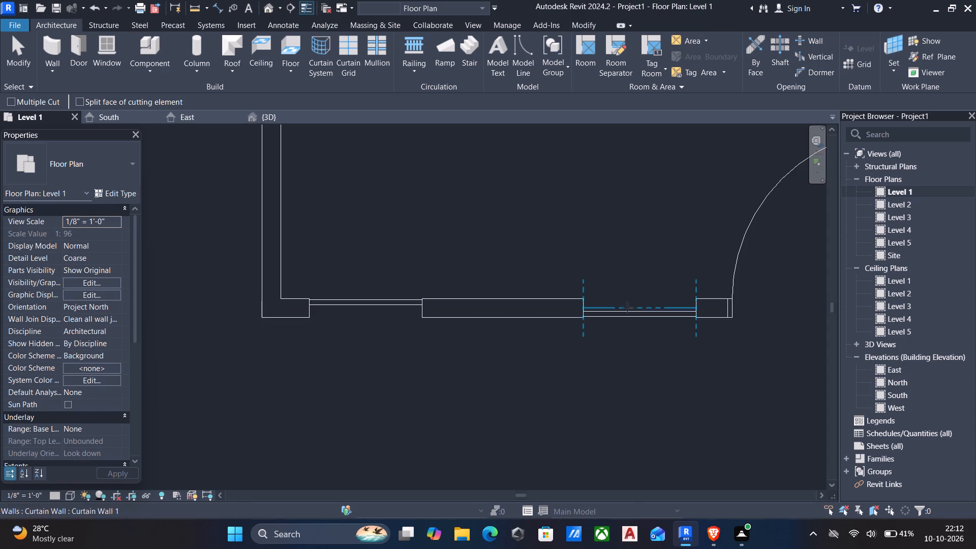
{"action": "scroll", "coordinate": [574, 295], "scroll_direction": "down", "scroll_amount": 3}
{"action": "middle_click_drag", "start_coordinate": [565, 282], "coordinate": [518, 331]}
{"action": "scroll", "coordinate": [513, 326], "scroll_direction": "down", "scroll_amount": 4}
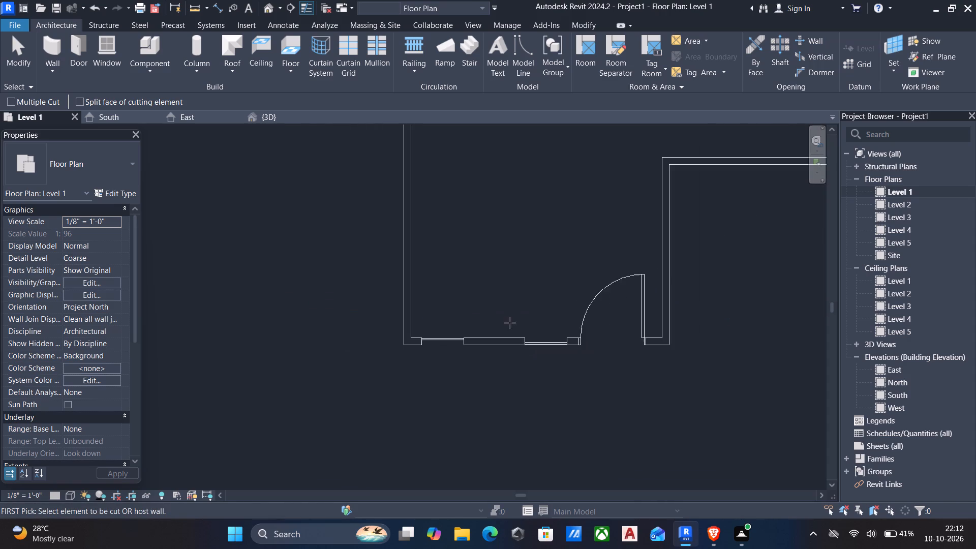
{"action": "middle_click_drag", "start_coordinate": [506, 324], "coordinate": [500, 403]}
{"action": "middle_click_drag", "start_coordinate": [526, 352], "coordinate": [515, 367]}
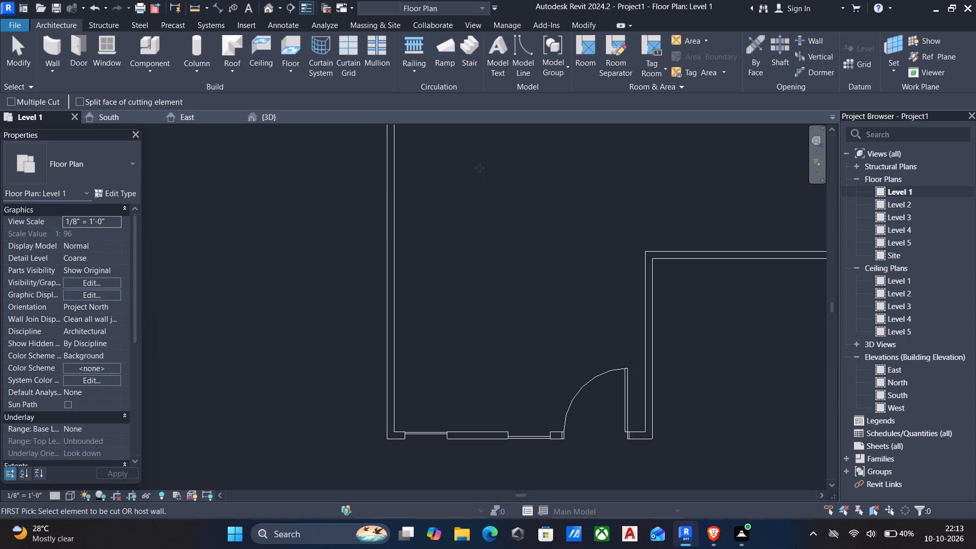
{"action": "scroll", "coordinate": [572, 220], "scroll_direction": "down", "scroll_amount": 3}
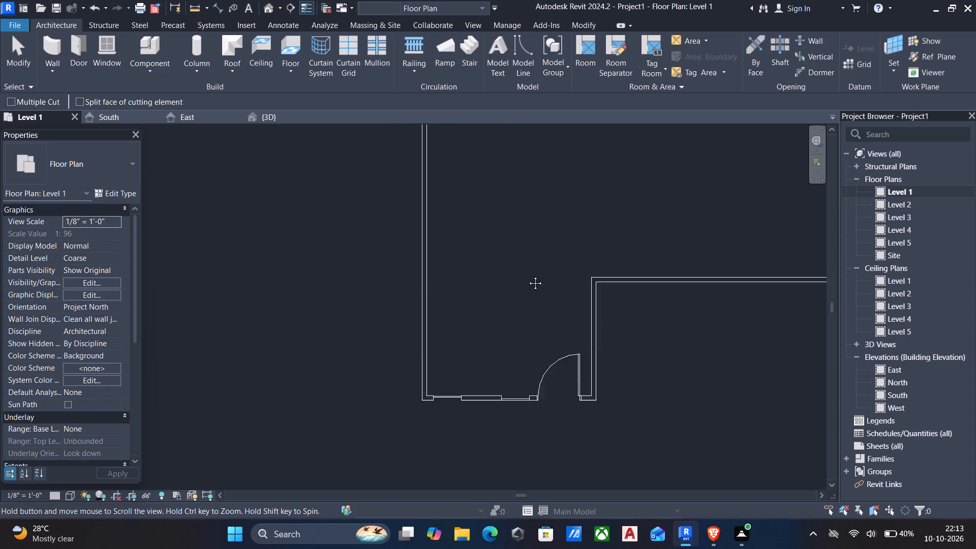
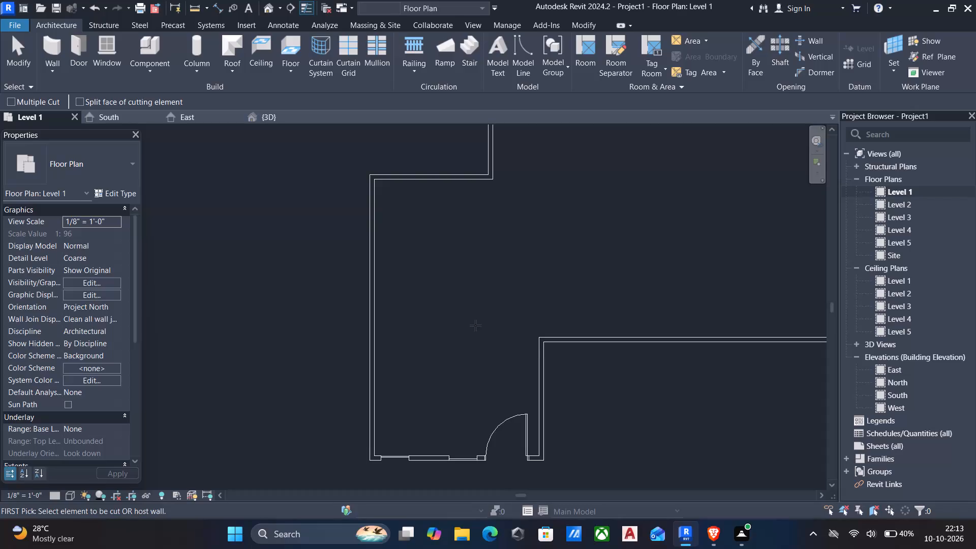
In the 3D view, set the sill height of the door in the southernmost wall to 2'-0".
{"action": "middle_click_drag", "start_coordinate": [517, 299], "coordinate": [463, 324]}
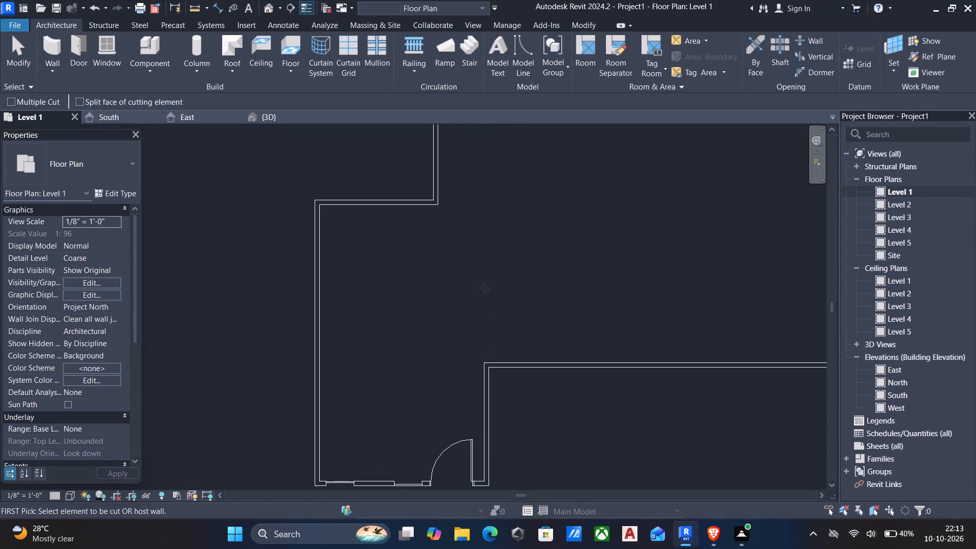
{"action": "left_click", "coordinate": [268, 7]}
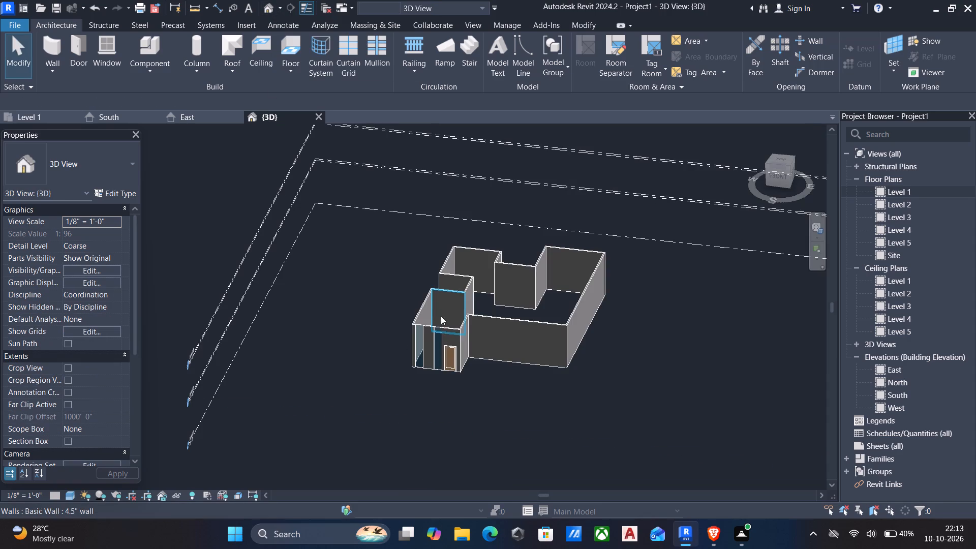
{"action": "scroll", "coordinate": [422, 354], "scroll_direction": "up", "scroll_amount": 5}
{"action": "scroll", "coordinate": [461, 375], "scroll_direction": "up", "scroll_amount": 6}
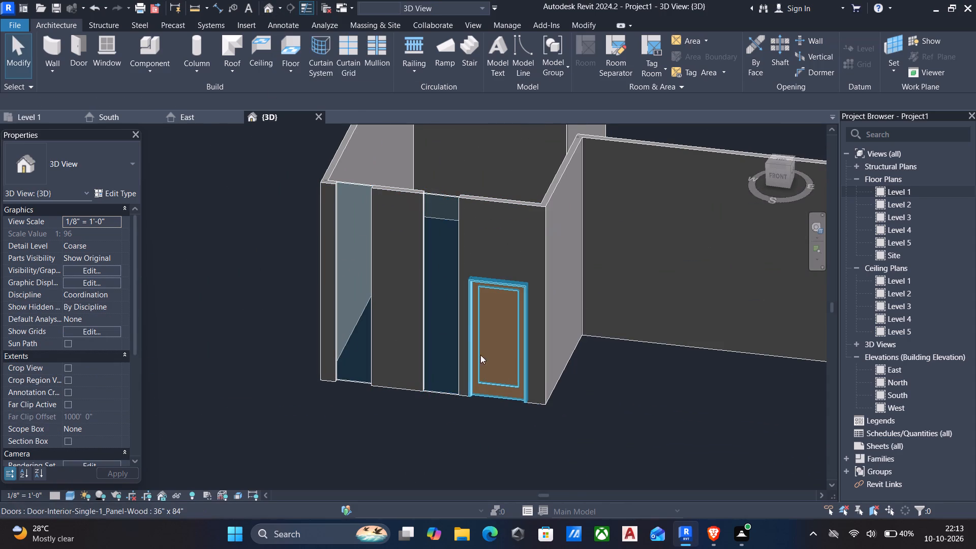
{"action": "left_click", "coordinate": [492, 400]}
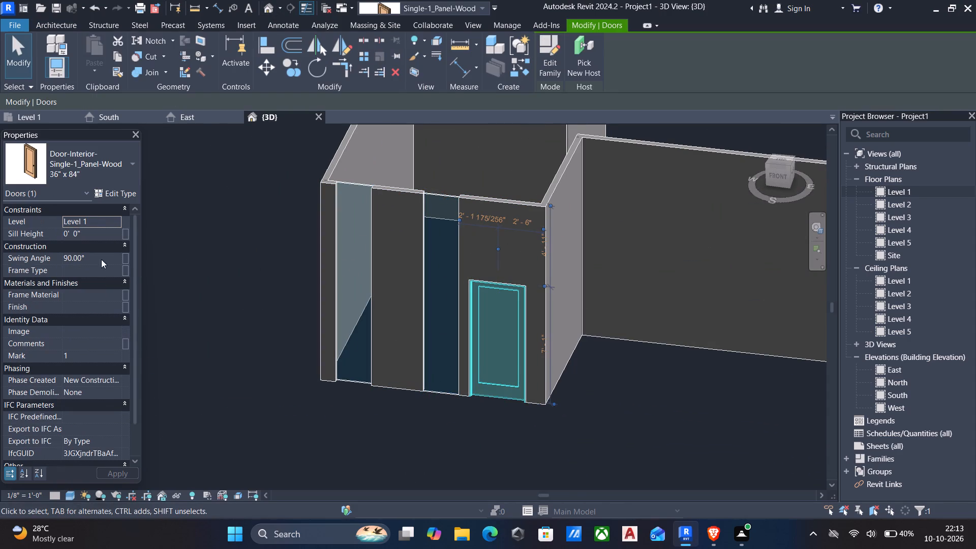
{"action": "left_click", "coordinate": [96, 231]}
{"action": "type", "text": "2'"}
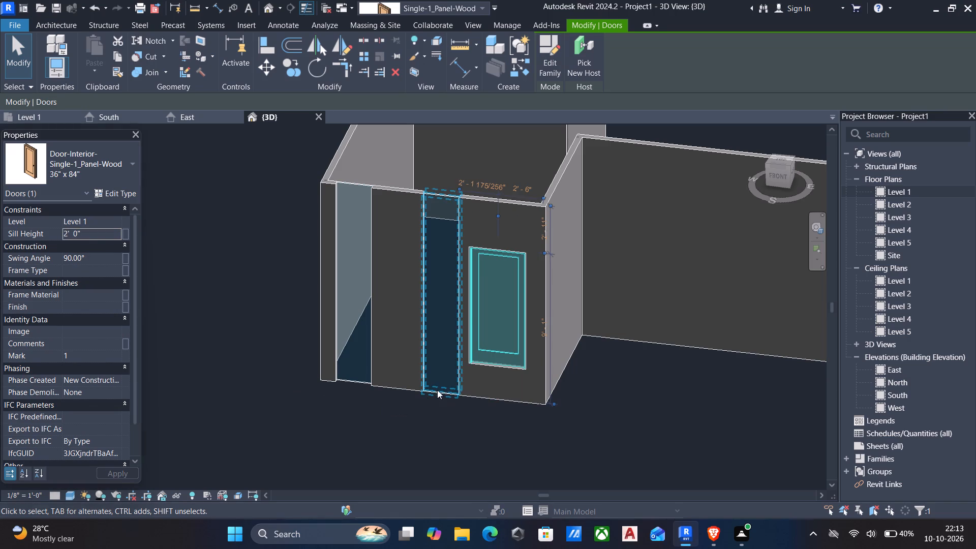
Set the curtain wall beside the door to a 3'-0" base offset and a -3'-0" top offset.
{"action": "left_click", "coordinate": [437, 390]}
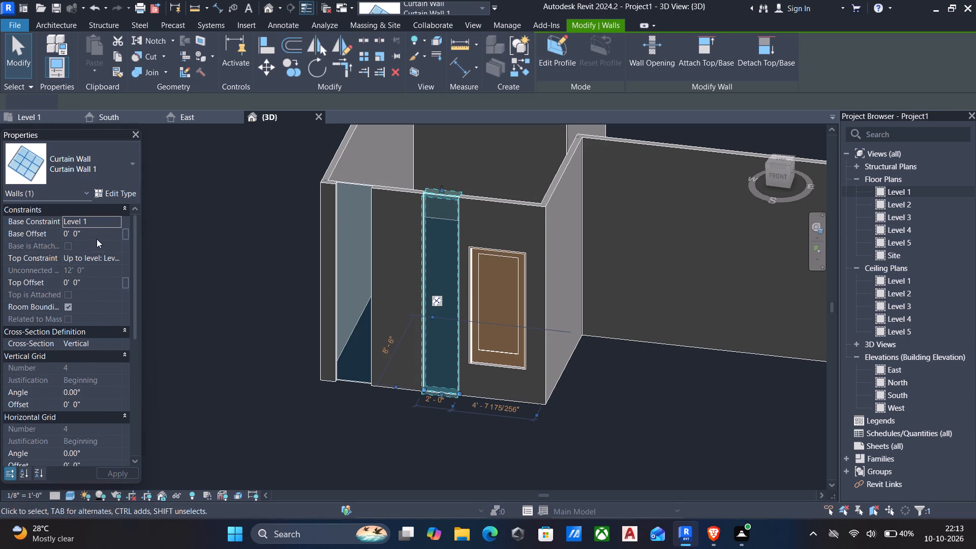
{"action": "left_click", "coordinate": [105, 231]}
{"action": "type", "text": "3'"}
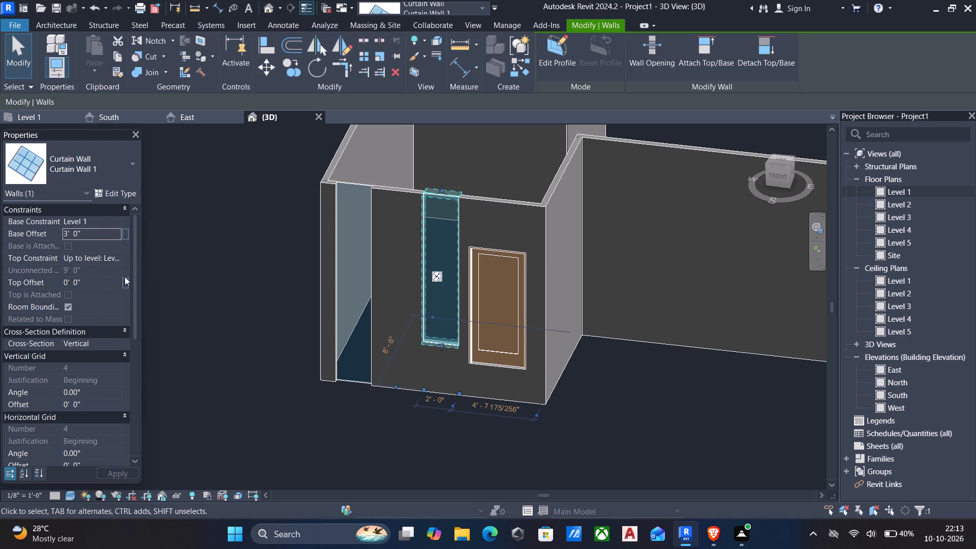
{"action": "left_click", "coordinate": [108, 281]}
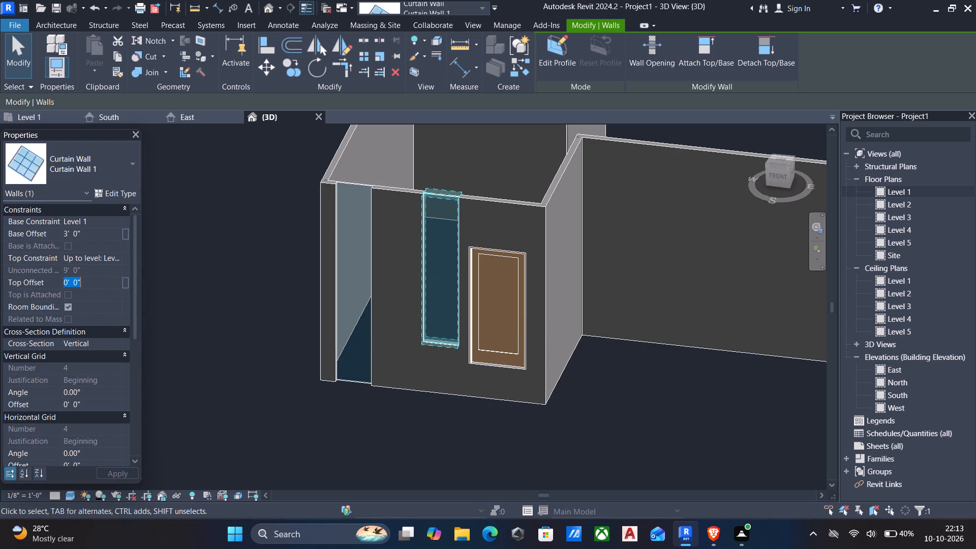
{"action": "type", "text": "-3'"}
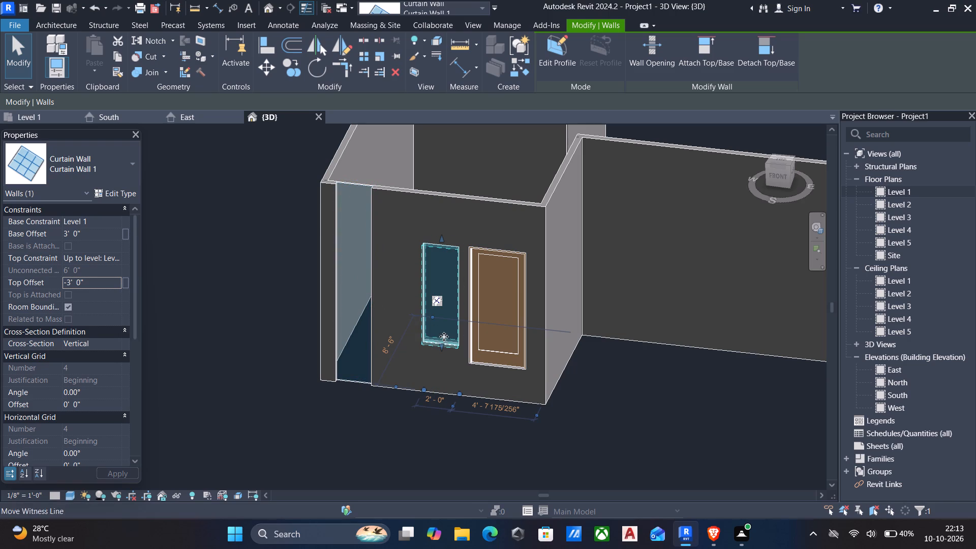
{"action": "key", "text": "Escape"}
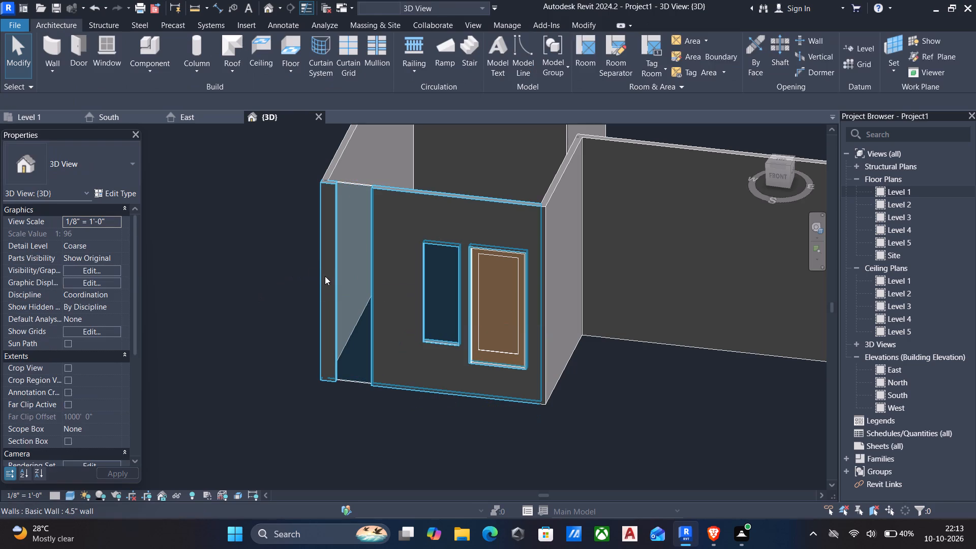
Align the bottom and top edges of the west curtain wall with those of the curtain wall beside the door.
{"action": "key", "text": "a"}
{"action": "key", "text": "l"}
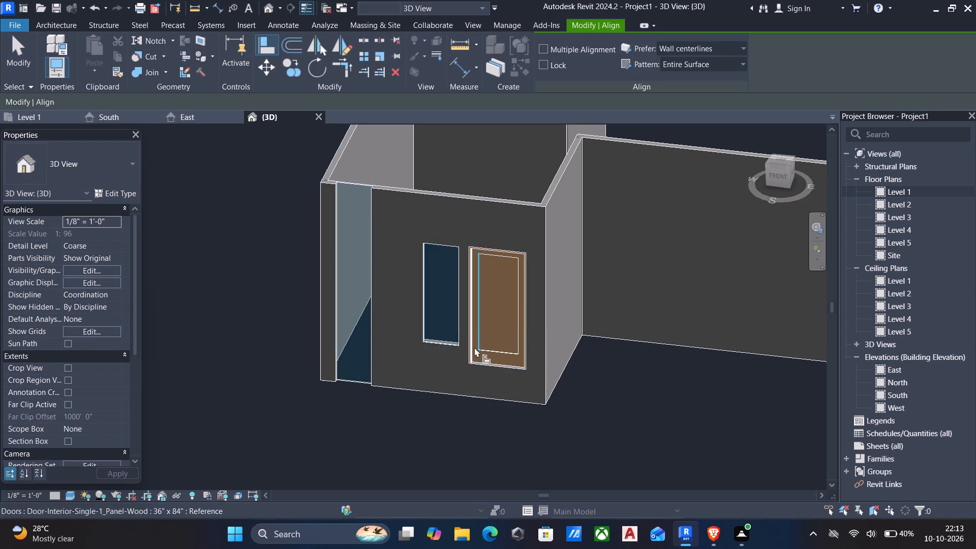
{"action": "left_click", "coordinate": [436, 345]}
{"action": "left_click", "coordinate": [355, 383]}
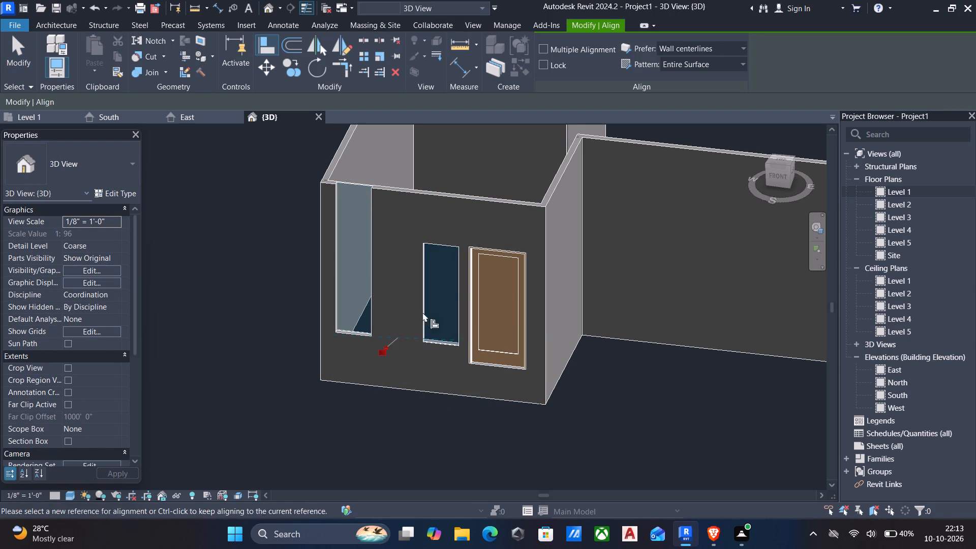
{"action": "left_click", "coordinate": [443, 249]}
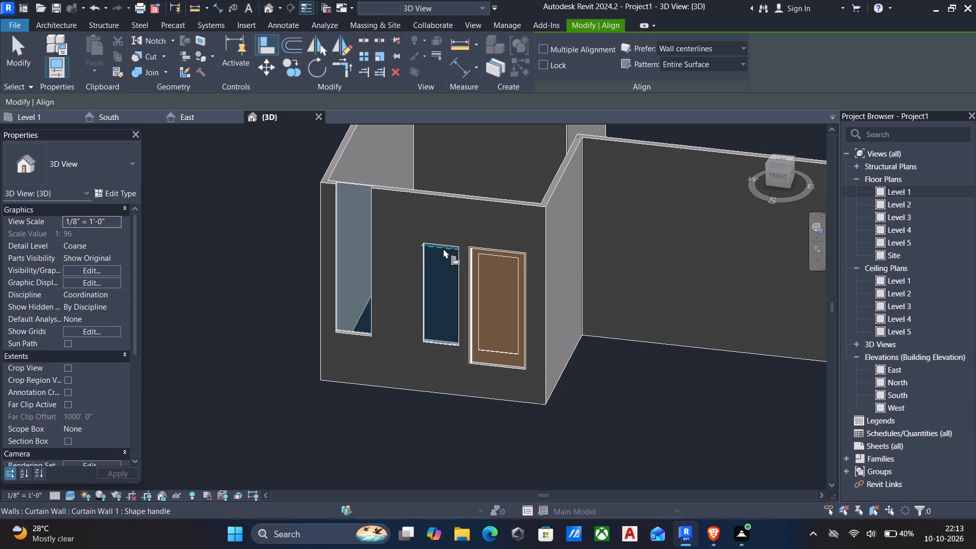
{"action": "left_click", "coordinate": [348, 179]}
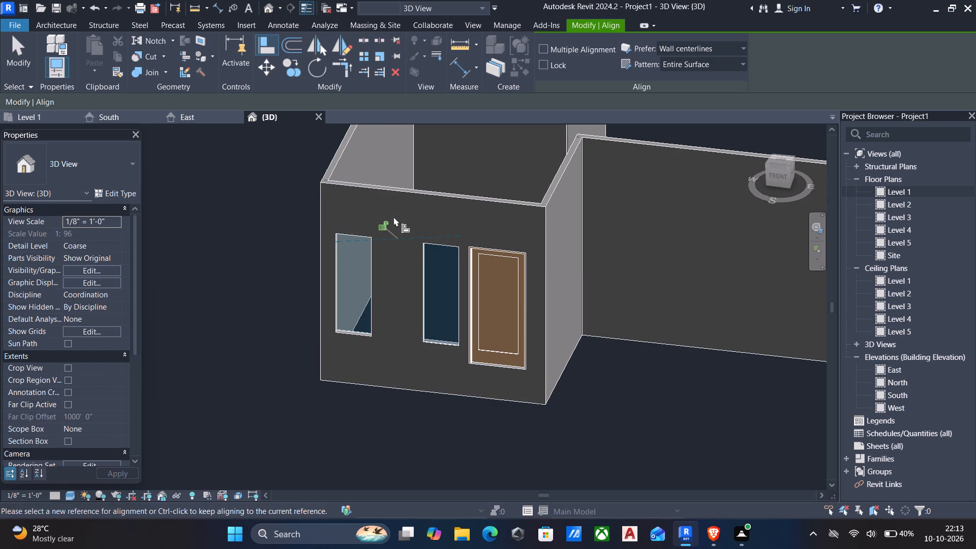
{"action": "key", "text": "Escape"}
{"action": "middle_click_drag", "start_coordinate": [394, 219], "coordinate": [415, 181]}
{"action": "middle_click_drag", "start_coordinate": [416, 181], "coordinate": [426, 175], "text": "shift"}
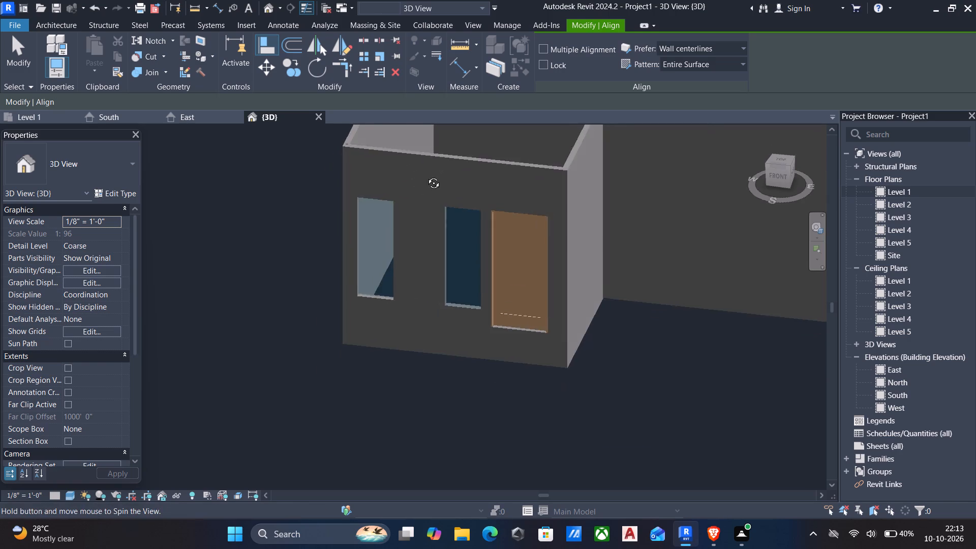
{"action": "middle_click_drag", "start_coordinate": [426, 175], "coordinate": [433, 169], "text": "shift"}
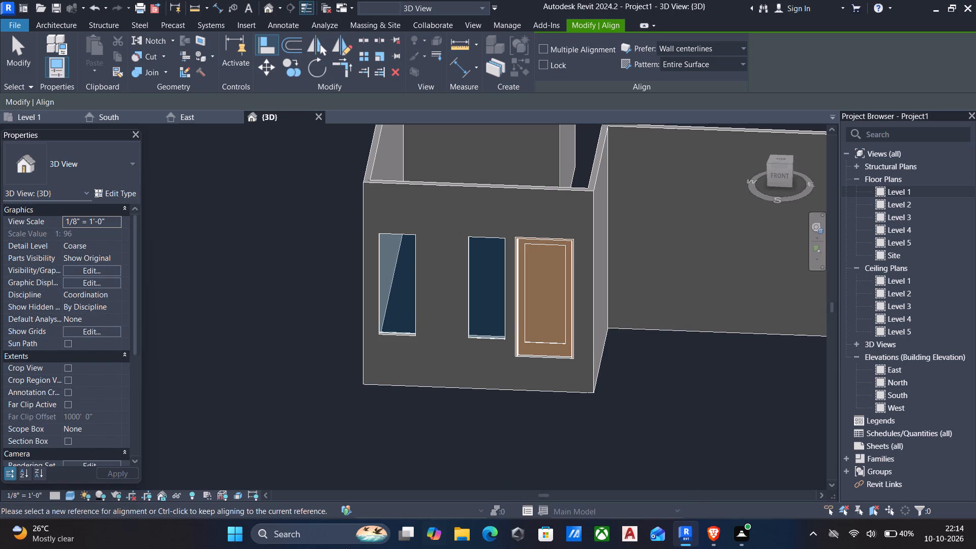
{"action": "middle_click_drag", "start_coordinate": [478, 344], "coordinate": [476, 332]}
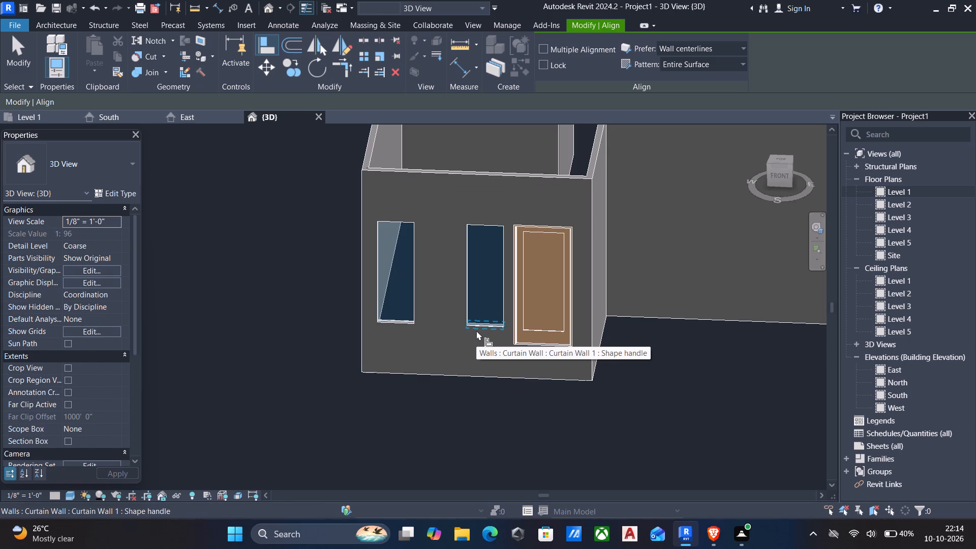
On the Level 1 plan, nudge the southernmost wall with its door and both curtain walls north, almost level with the long south wall.
{"action": "double_click", "coordinate": [914, 192]}
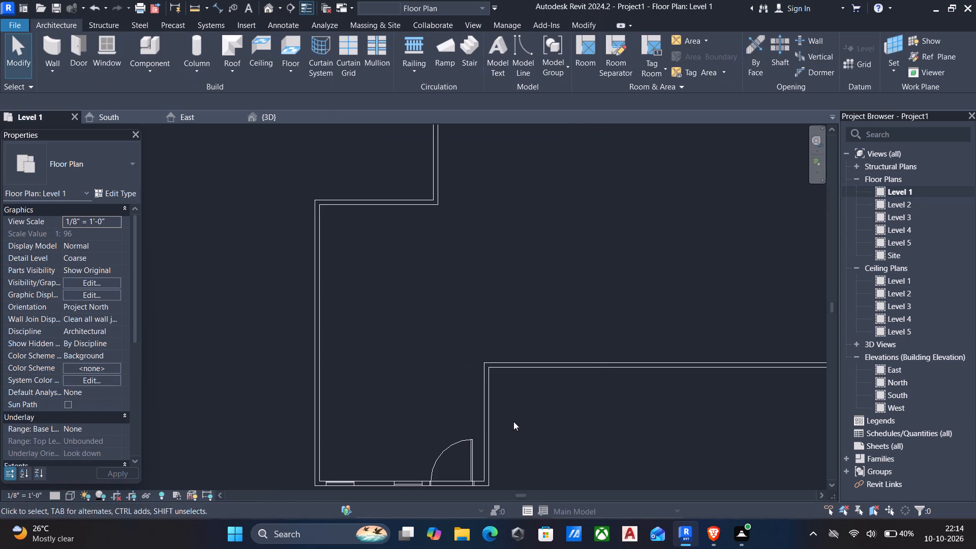
{"action": "scroll", "coordinate": [486, 425], "scroll_direction": "down", "scroll_amount": 4}
{"action": "scroll", "coordinate": [355, 428], "scroll_direction": "down", "scroll_amount": 5}
{"action": "middle_click_drag", "start_coordinate": [354, 423], "coordinate": [346, 372]}
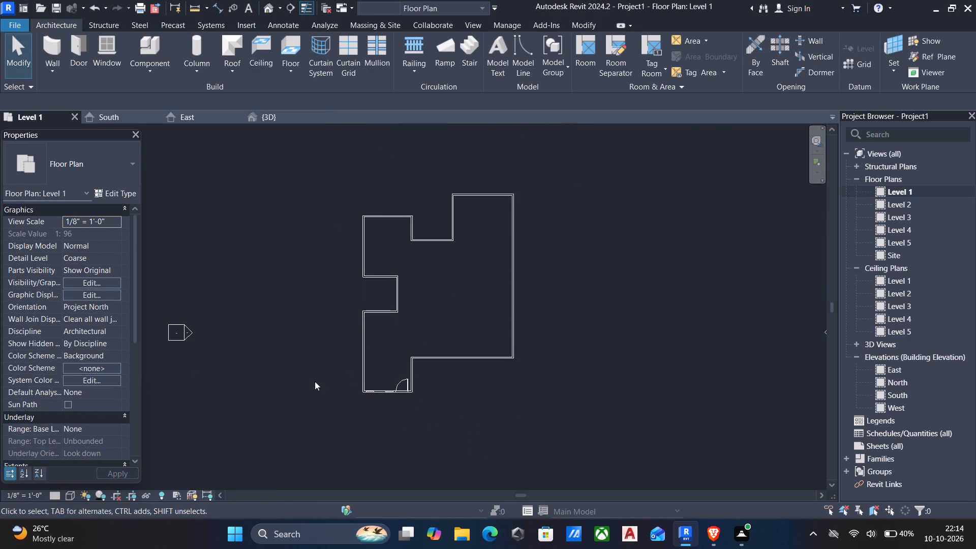
{"action": "left_click_drag", "start_coordinate": [315, 381], "coordinate": [513, 430]}
{"action": "scroll", "coordinate": [379, 387], "scroll_direction": "up", "scroll_amount": 11}
{"action": "left_click", "coordinate": [456, 348]}
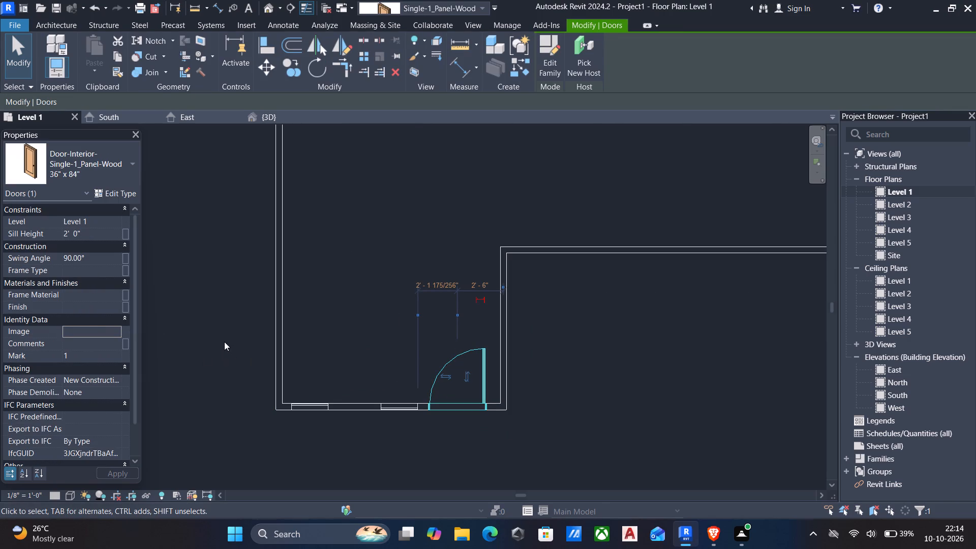
{"action": "left_click_drag", "start_coordinate": [216, 329], "coordinate": [623, 444]}
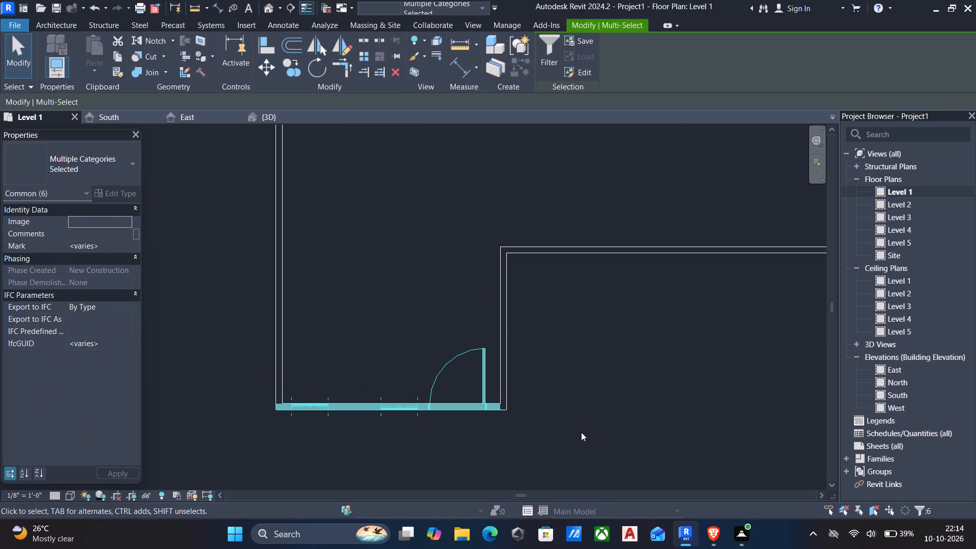
{"action": "key", "text": "Up"}
{"action": "key", "text": "Up"}
{"action": "key", "text": "Up"}
{"action": "key", "text": "Up"}
{"action": "key", "text": "Up"}
{"action": "key", "text": "Up"}
{"action": "key", "text": "Up"}
{"action": "key", "text": "Up"}
{"action": "key", "text": "Up"}
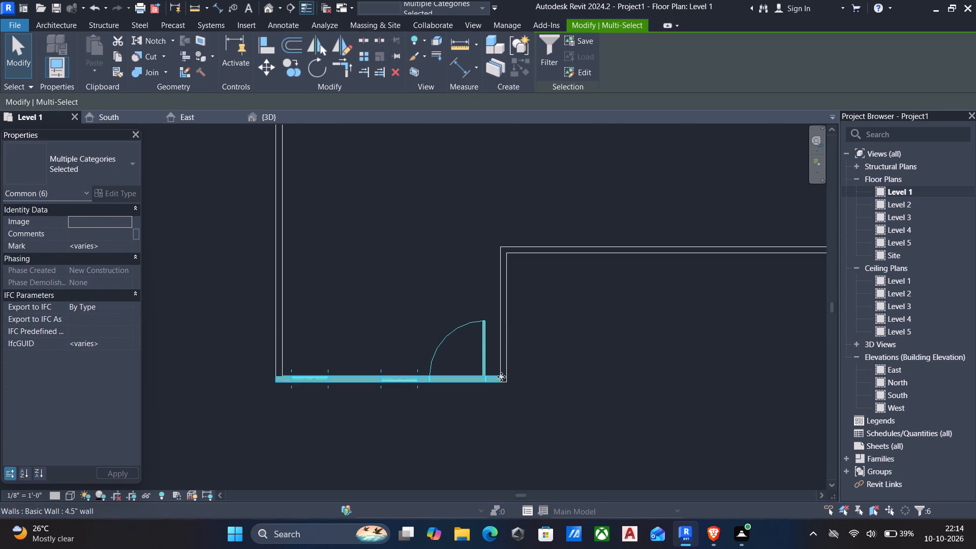
{"action": "key", "text": "Up"}
{"action": "key", "text": "Up"}
{"action": "key", "text": "Up"}
{"action": "key", "text": "Up"}
{"action": "key", "text": "Up"}
{"action": "key", "text": "Up"}
{"action": "key", "text": "Up"}
{"action": "key", "text": "Up"}
{"action": "key", "text": "Up"}
{"action": "key", "text": "Up"}
{"action": "key", "text": "Up"}
{"action": "key", "text": "Up"}
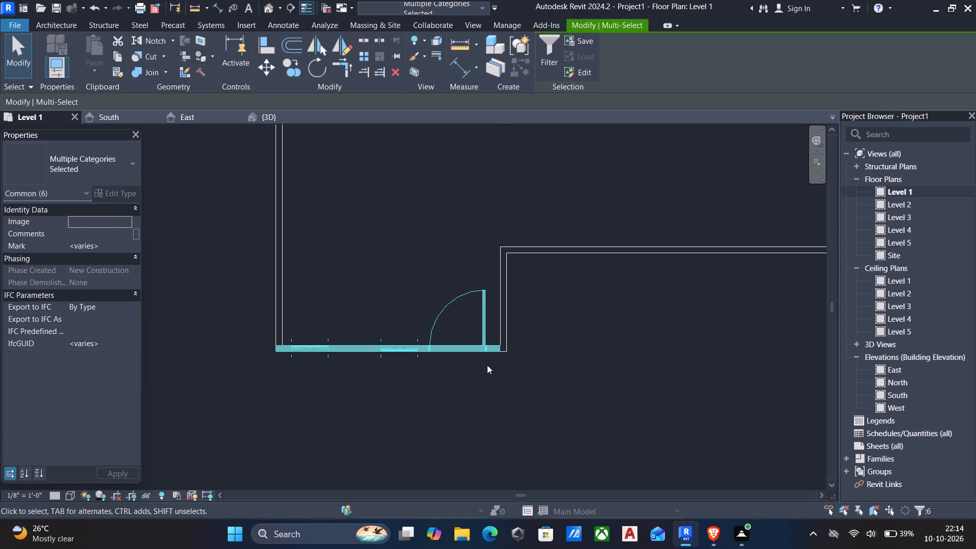
{"action": "key", "text": "Up"}
{"action": "key", "text": "Up"}
{"action": "key", "text": "Up"}
{"action": "key", "text": "Up"}
{"action": "key", "text": "Up"}
{"action": "key", "text": "Up"}
{"action": "key", "text": "Up"}
{"action": "key", "text": "Up"}
{"action": "key", "text": "Up"}
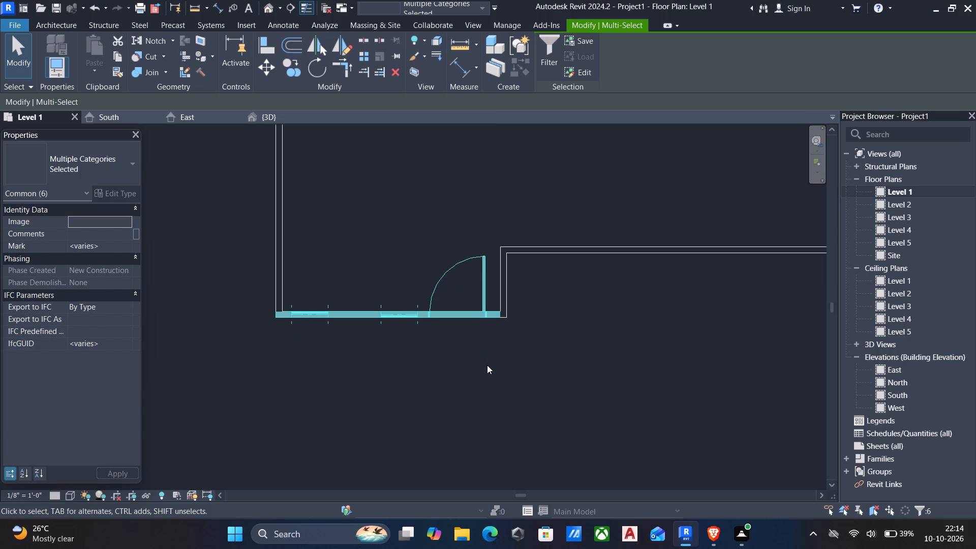
{"action": "key", "text": "Up"}
{"action": "key", "text": "Up"}
{"action": "key", "text": "Up"}
{"action": "key", "text": "Up"}
{"action": "key", "text": "Up"}
{"action": "key", "text": "Up"}
{"action": "key", "text": "Up"}
{"action": "key", "text": "Up"}
{"action": "key", "text": "Up"}
{"action": "key", "text": "Up"}
{"action": "key", "text": "Up"}
{"action": "key", "text": "Up"}
{"action": "key", "text": "Up"}
{"action": "key", "text": "Up"}
{"action": "key", "text": "Up"}
{"action": "key", "text": "Up"}
{"action": "key", "text": "Up"}
{"action": "key", "text": "Up"}
{"action": "key", "text": "Up"}
{"action": "key", "text": "Up"}
{"action": "key", "text": "Up"}
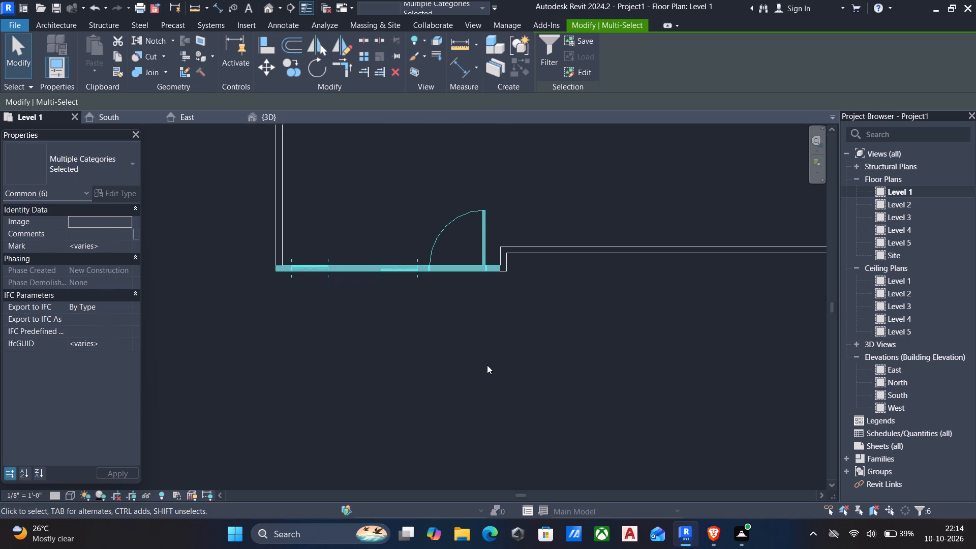
{"action": "key", "text": "Up"}
{"action": "key", "text": "Up"}
{"action": "key", "text": "Up"}
{"action": "key", "text": "Up"}
{"action": "key", "text": "Up"}
{"action": "key", "text": "Up"}
{"action": "key", "text": "Up"}
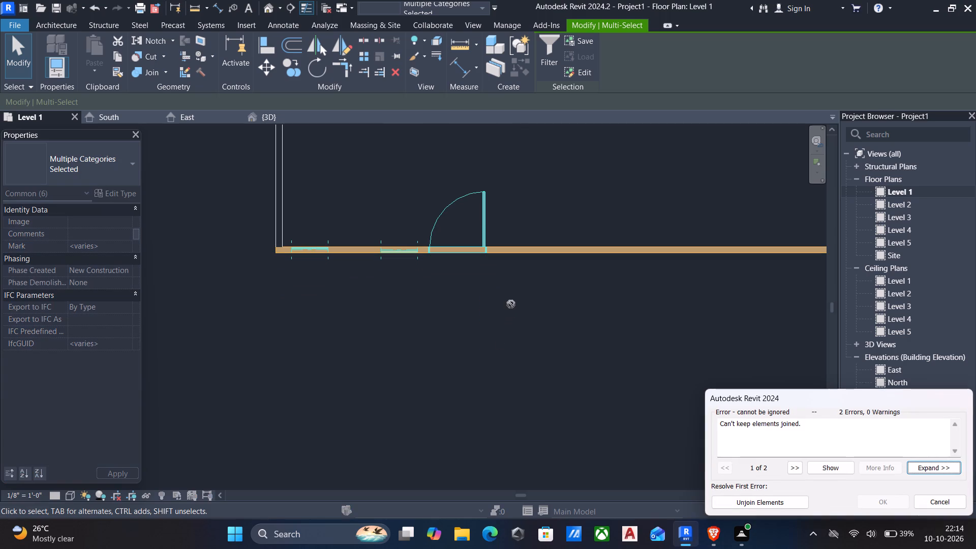
{"action": "left_click", "coordinate": [767, 501]}
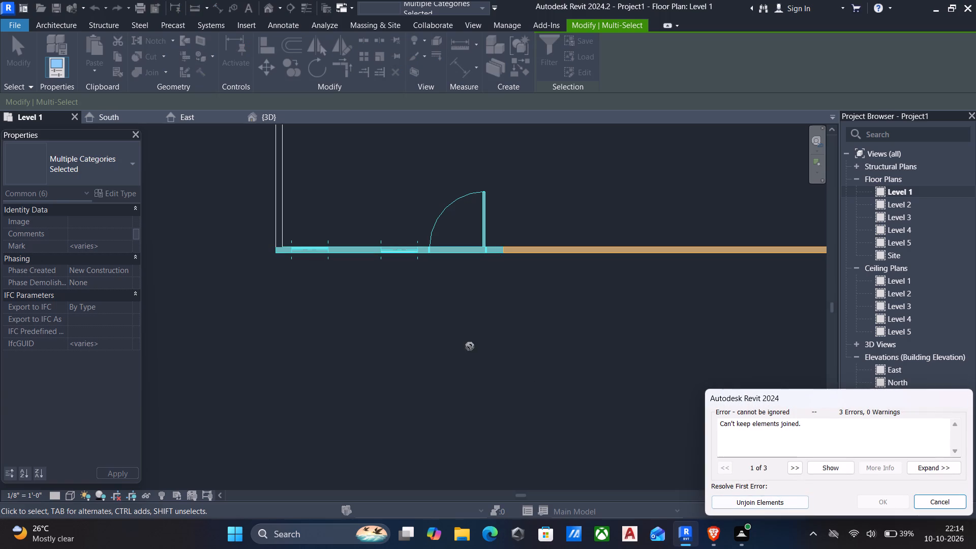
{"action": "key", "text": "Escape"}
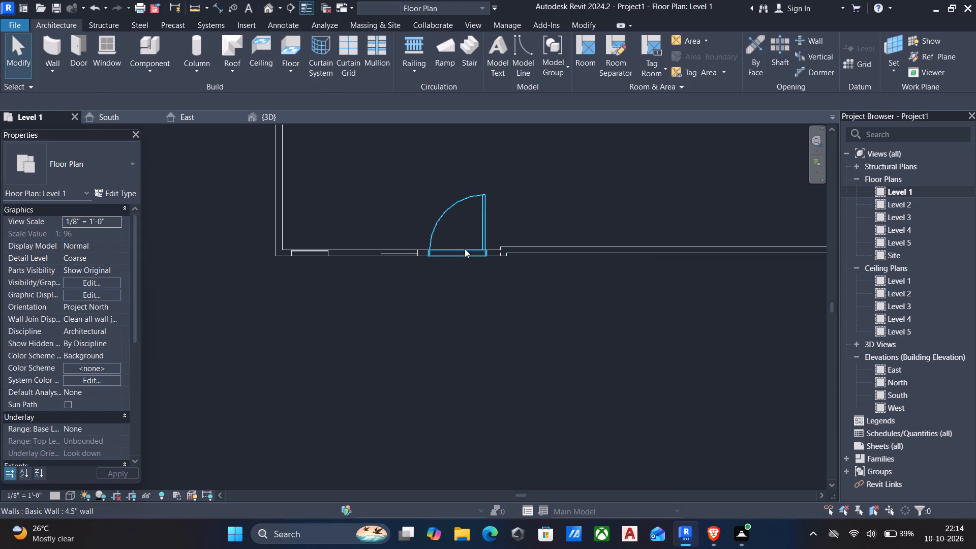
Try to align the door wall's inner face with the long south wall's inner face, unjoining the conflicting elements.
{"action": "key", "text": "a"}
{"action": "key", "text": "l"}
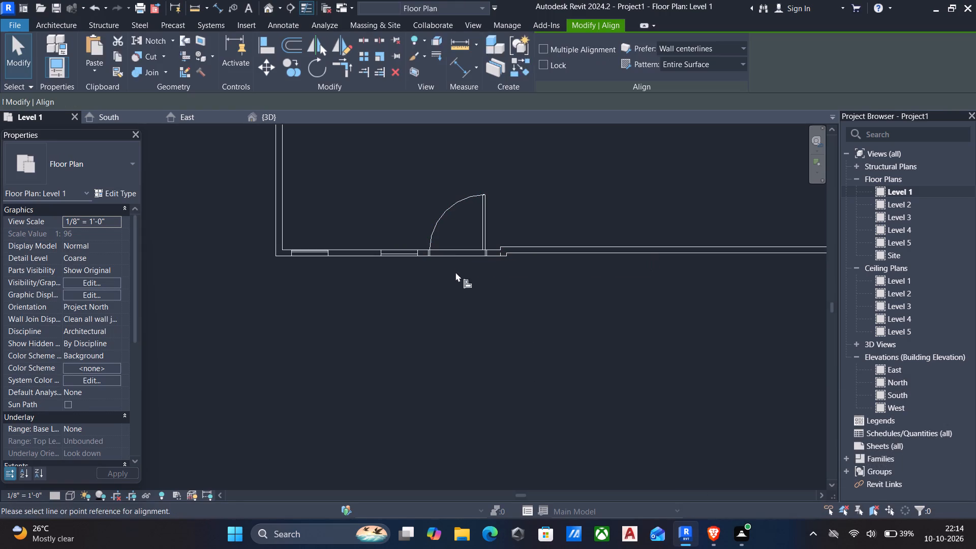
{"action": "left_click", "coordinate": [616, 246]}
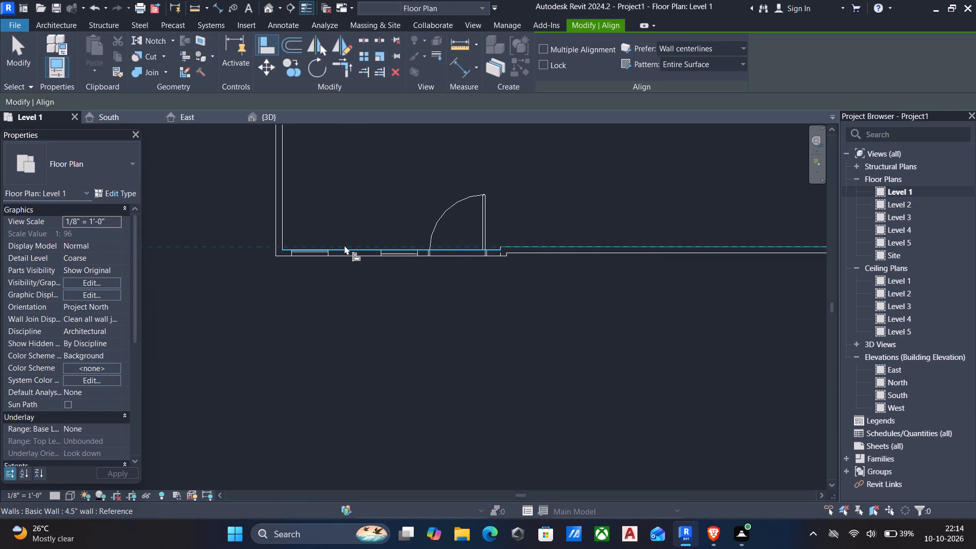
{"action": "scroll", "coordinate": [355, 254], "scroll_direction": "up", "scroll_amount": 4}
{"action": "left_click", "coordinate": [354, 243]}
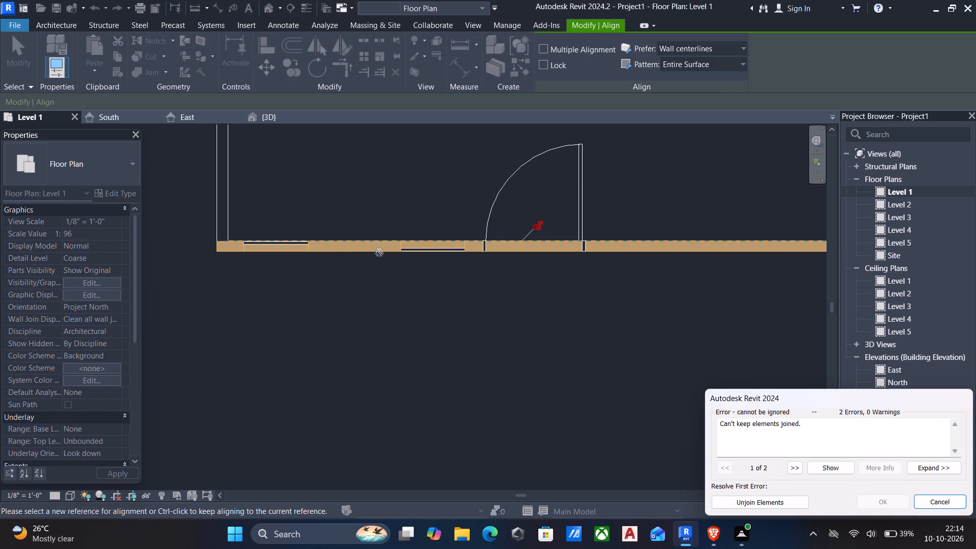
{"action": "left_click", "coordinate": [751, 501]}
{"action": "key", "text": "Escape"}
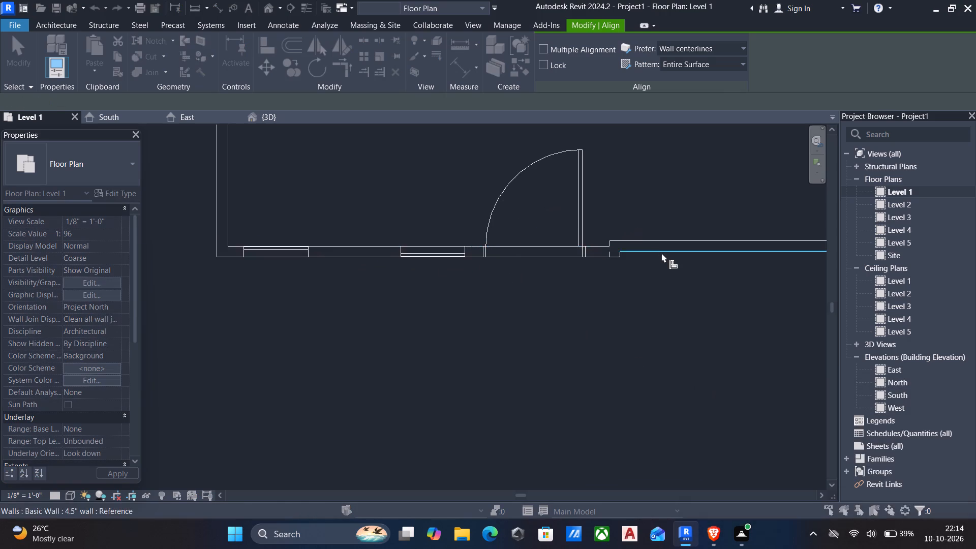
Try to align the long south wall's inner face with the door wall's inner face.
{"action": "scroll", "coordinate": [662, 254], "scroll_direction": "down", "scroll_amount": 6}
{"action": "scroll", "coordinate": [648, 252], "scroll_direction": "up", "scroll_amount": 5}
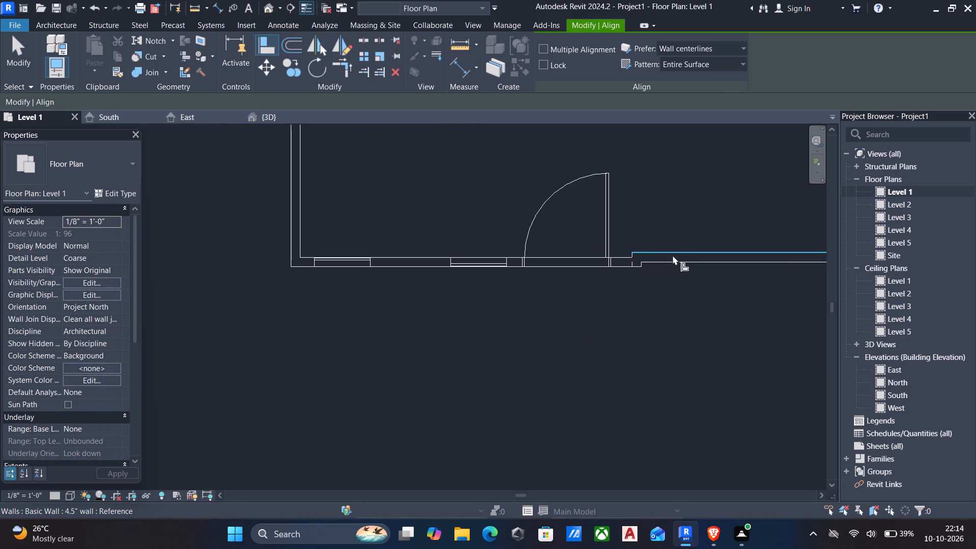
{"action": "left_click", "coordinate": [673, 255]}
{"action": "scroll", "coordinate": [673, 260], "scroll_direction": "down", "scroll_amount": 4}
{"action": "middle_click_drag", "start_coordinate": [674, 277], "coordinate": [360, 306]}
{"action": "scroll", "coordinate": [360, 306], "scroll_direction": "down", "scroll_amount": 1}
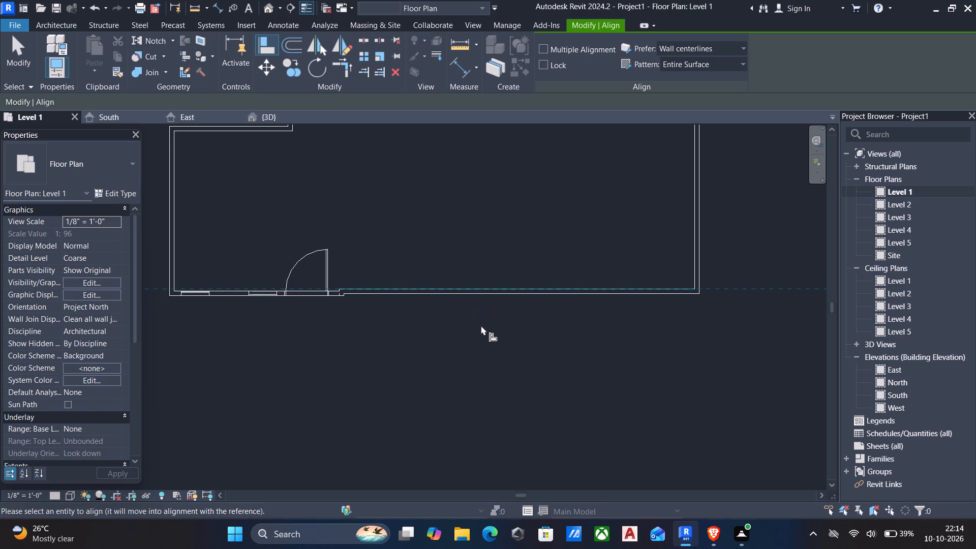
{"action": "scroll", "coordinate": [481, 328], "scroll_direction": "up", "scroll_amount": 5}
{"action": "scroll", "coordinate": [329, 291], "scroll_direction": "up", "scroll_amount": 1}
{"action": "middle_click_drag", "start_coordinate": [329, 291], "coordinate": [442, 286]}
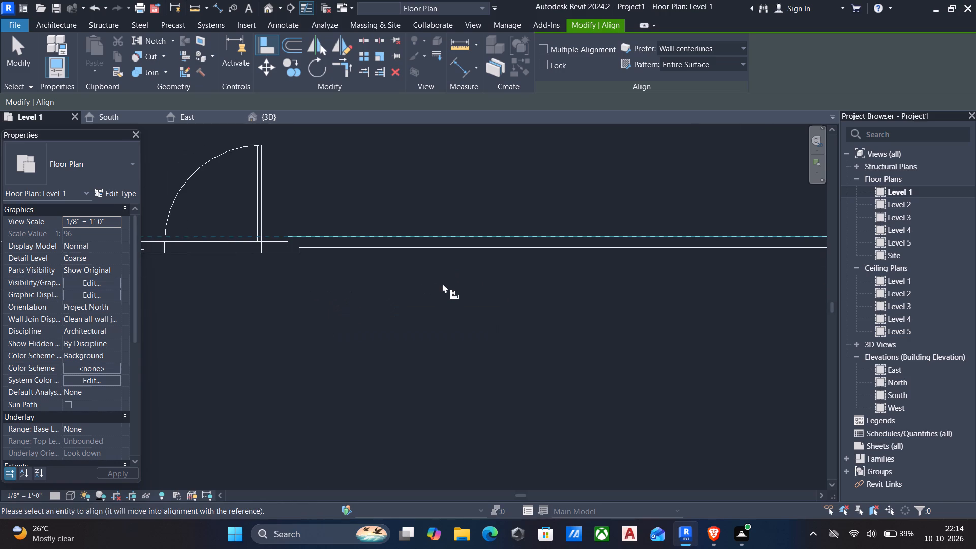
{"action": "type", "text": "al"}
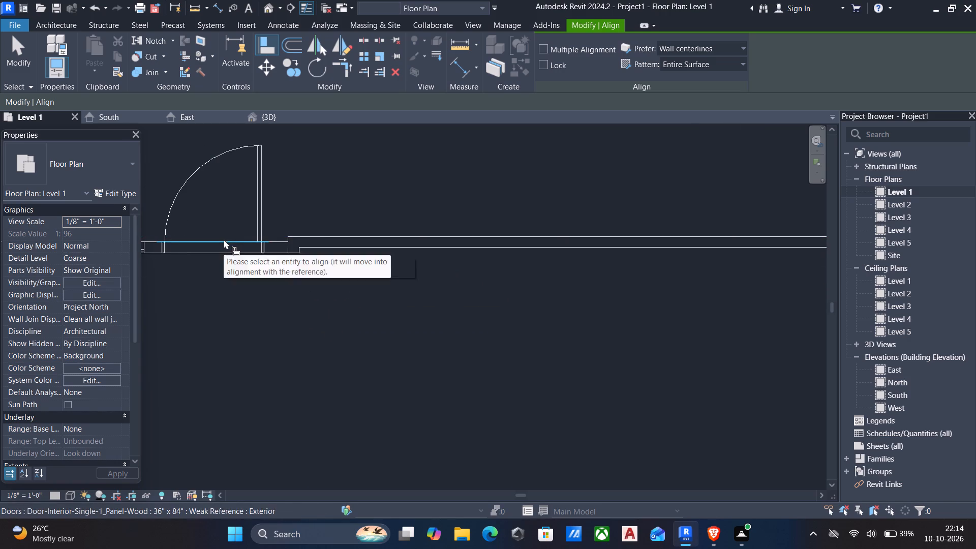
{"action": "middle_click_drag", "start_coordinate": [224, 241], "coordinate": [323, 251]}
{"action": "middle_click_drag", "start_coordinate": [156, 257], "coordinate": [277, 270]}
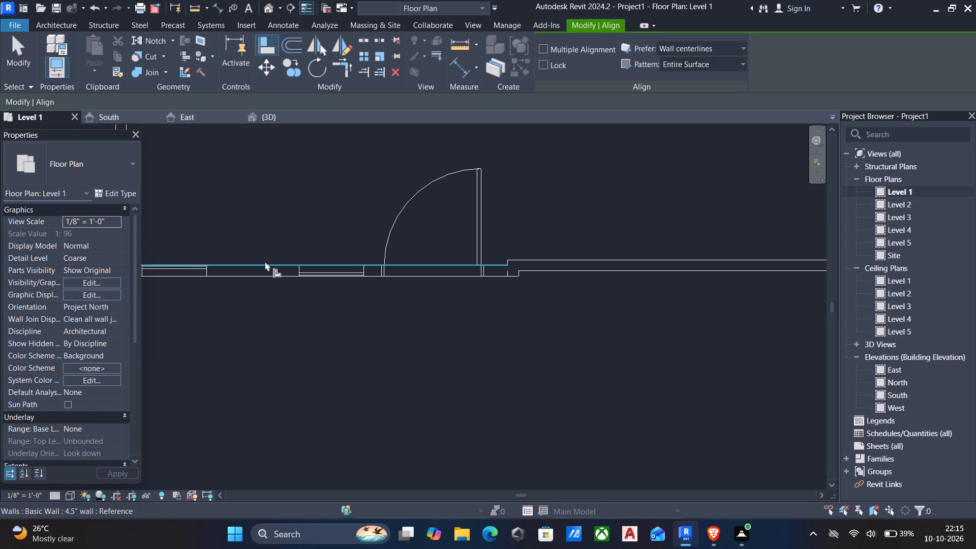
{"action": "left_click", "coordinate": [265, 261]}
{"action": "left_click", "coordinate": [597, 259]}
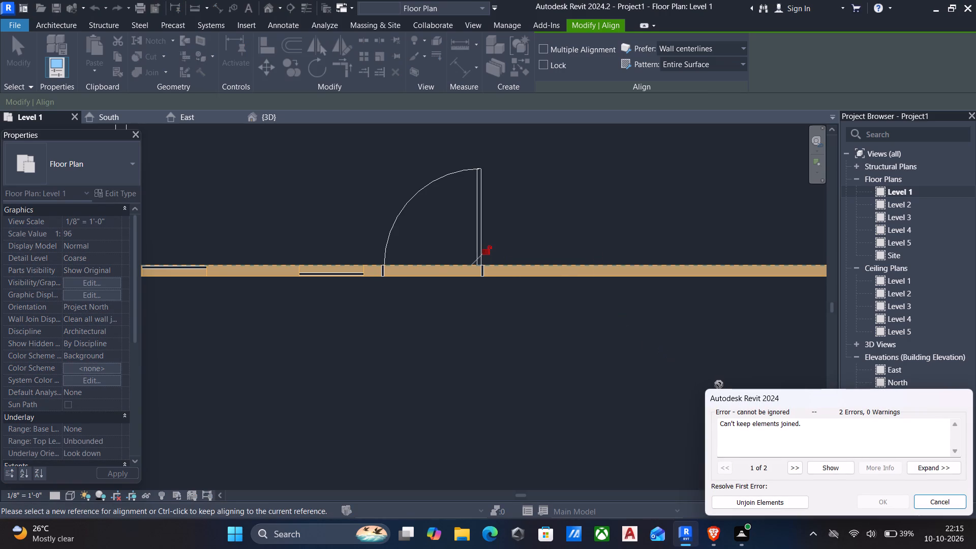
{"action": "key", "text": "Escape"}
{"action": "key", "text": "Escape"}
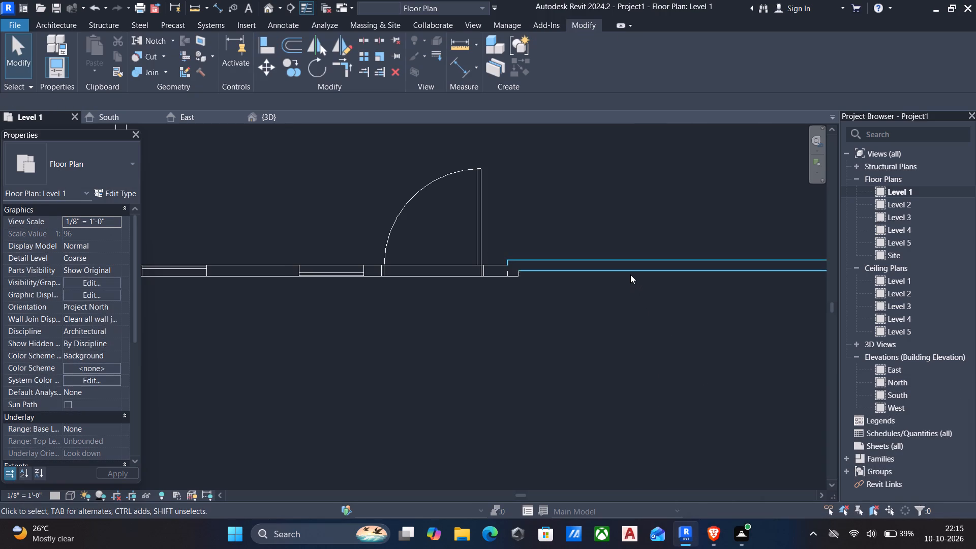
Delete the long south wall that runs east from the door wall.
{"action": "left_click", "coordinate": [630, 274]}
{"action": "key", "text": "Delete"}
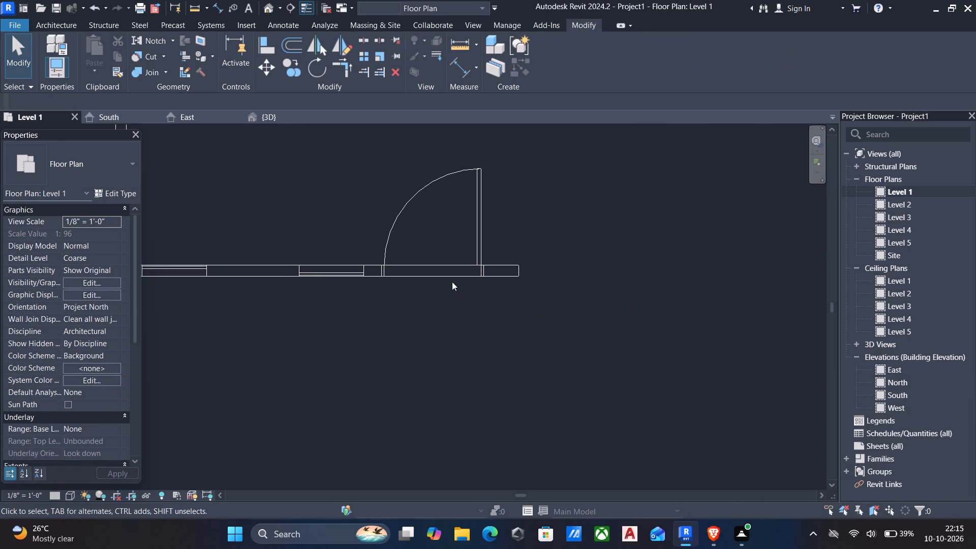
Trim/extend the door wall and the east wall to meet at the southeast corner, unjoining the conflicting elements.
{"action": "left_click", "coordinate": [448, 279]}
{"action": "scroll", "coordinate": [455, 295], "scroll_direction": "down", "scroll_amount": 7}
{"action": "middle_click_drag", "start_coordinate": [441, 314], "coordinate": [318, 324]}
{"action": "scroll", "coordinate": [313, 332], "scroll_direction": "up", "scroll_amount": 1}
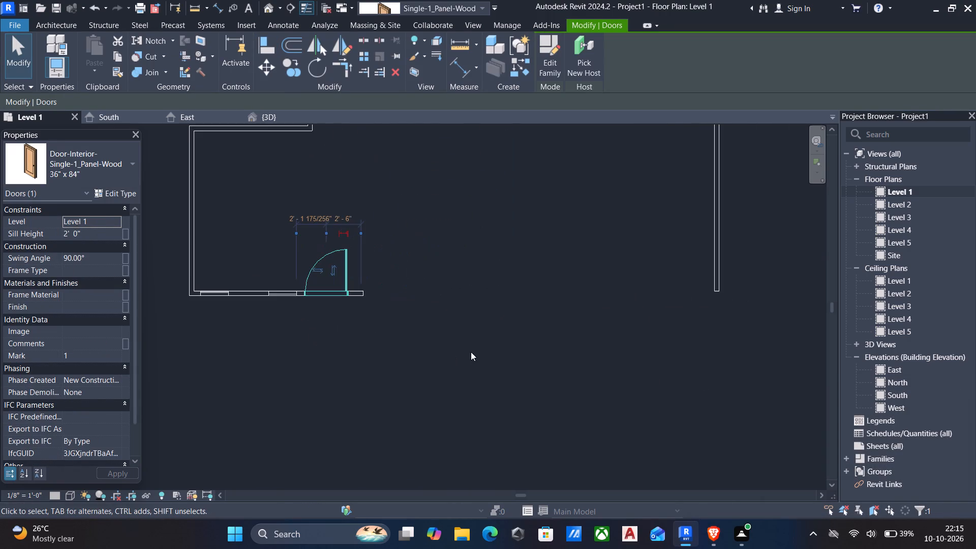
{"action": "key", "text": "Escape"}
{"action": "type", "text": "tr"}
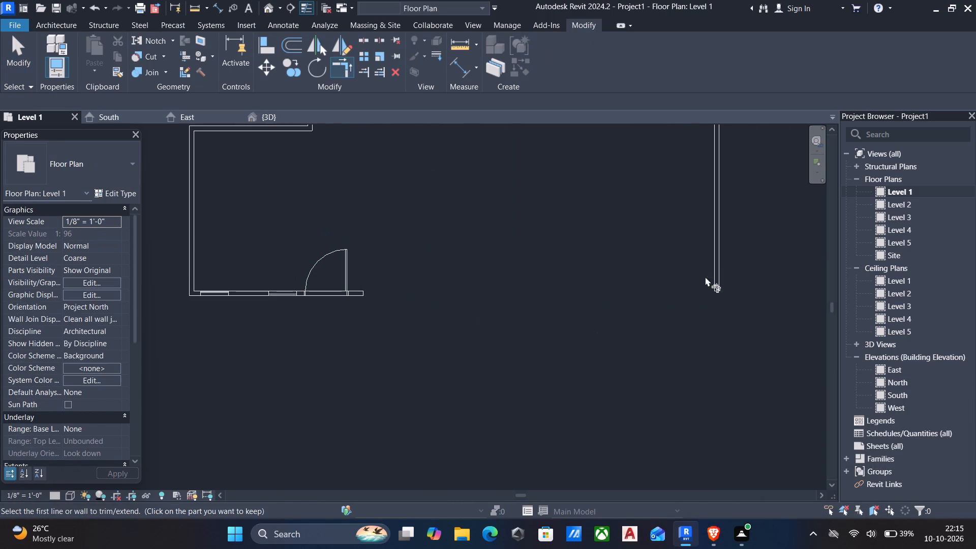
{"action": "left_click", "coordinate": [717, 248]}
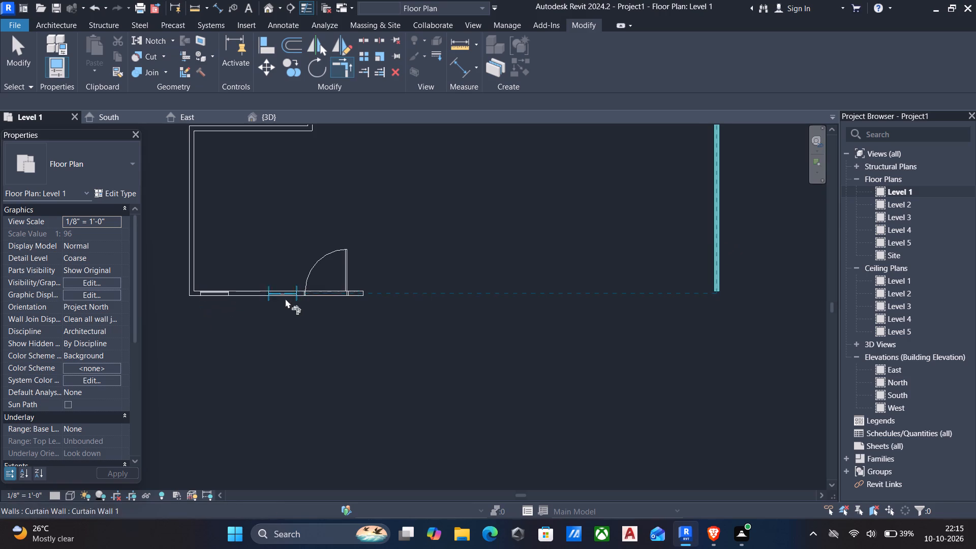
{"action": "left_click", "coordinate": [359, 291]}
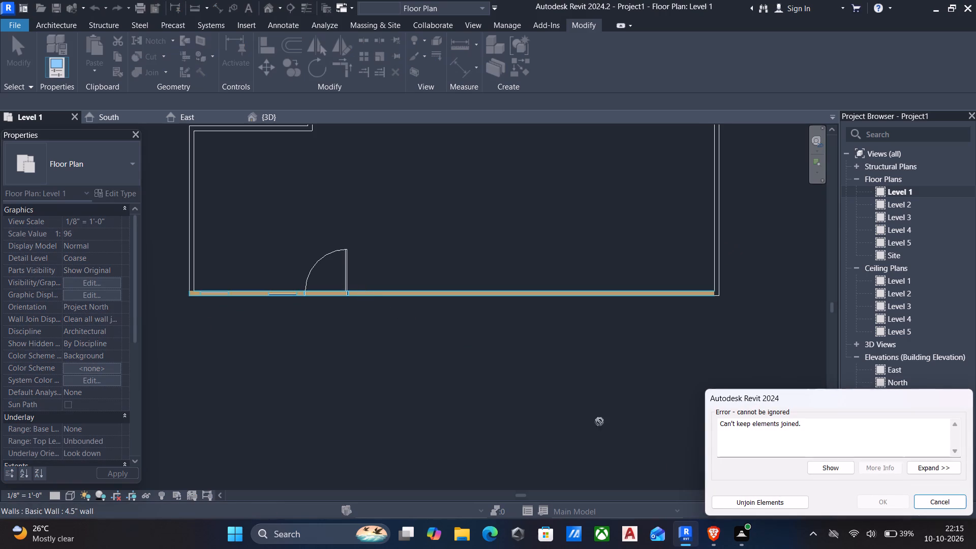
{"action": "left_click", "coordinate": [743, 500]}
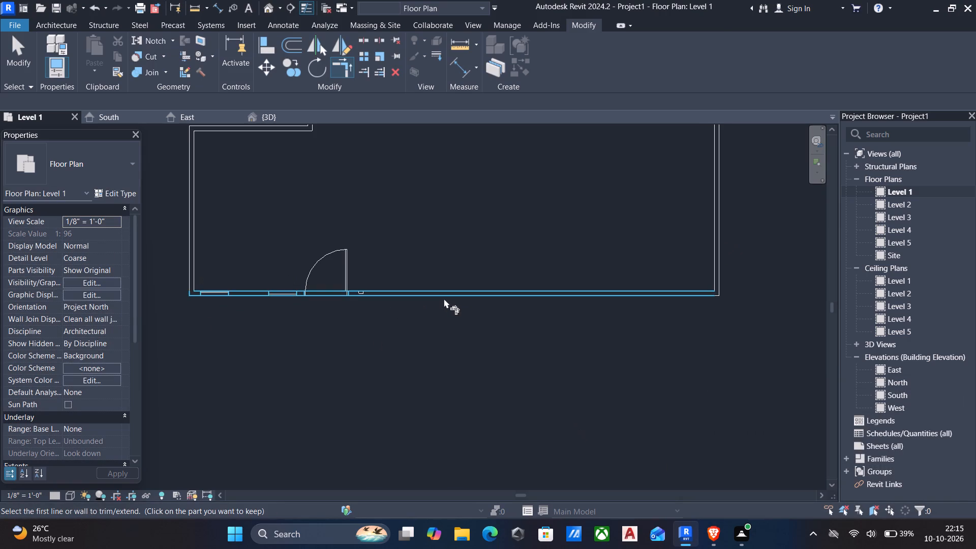
{"action": "key", "text": "Escape"}
Delete the short leftover wall stub embedded in the south wall just east of the door.
{"action": "scroll", "coordinate": [422, 295], "scroll_direction": "up", "scroll_amount": 5}
{"action": "left_click", "coordinate": [404, 290]}
{"action": "key", "text": "Escape"}
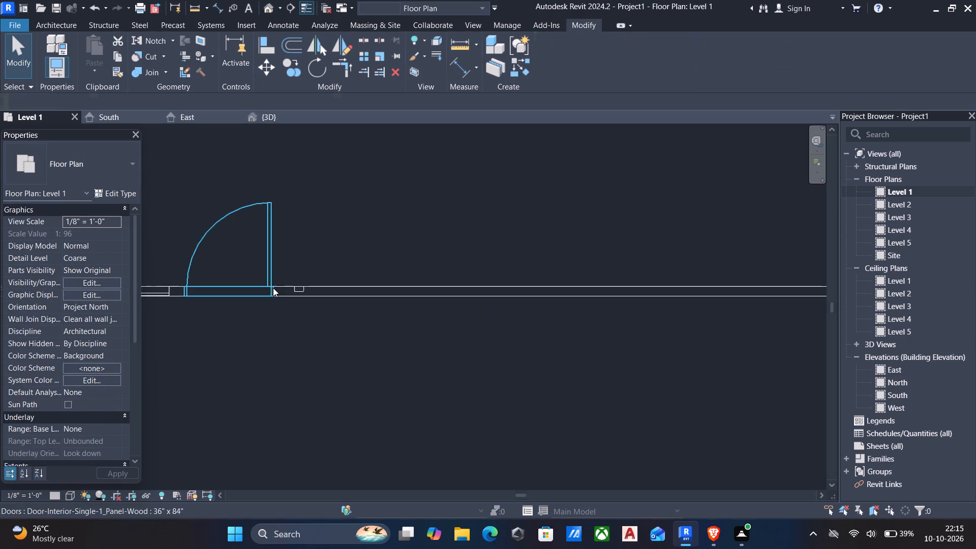
{"action": "scroll", "coordinate": [309, 290], "scroll_direction": "up", "scroll_amount": 3}
{"action": "left_click", "coordinate": [291, 292]}
{"action": "key", "text": "Escape"}
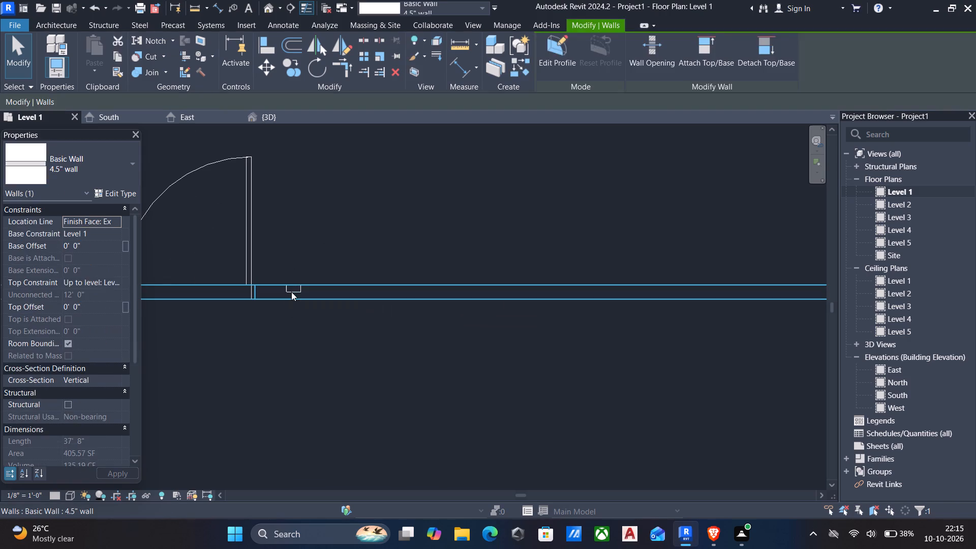
{"action": "scroll", "coordinate": [291, 292], "scroll_direction": "up", "scroll_amount": 5}
{"action": "left_click", "coordinate": [293, 283]}
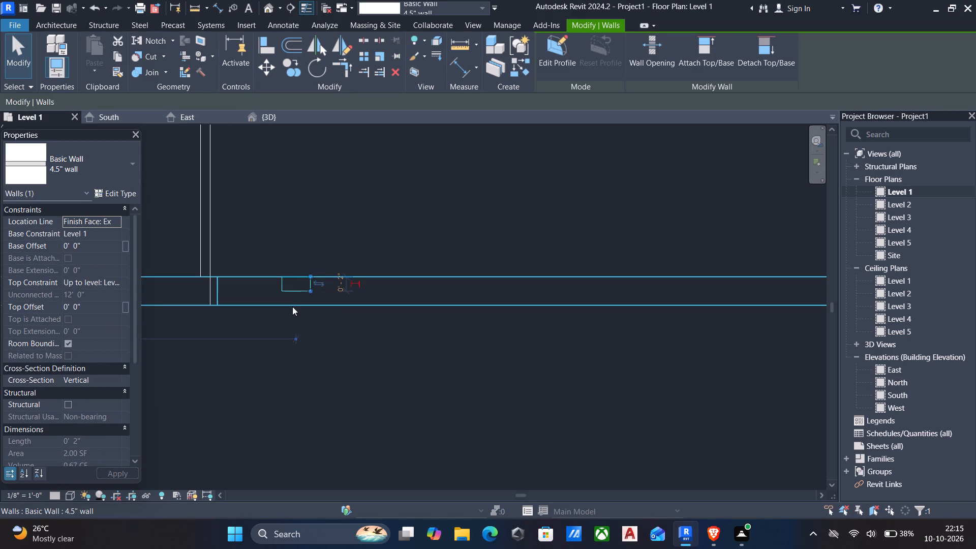
{"action": "key", "text": "Delete"}
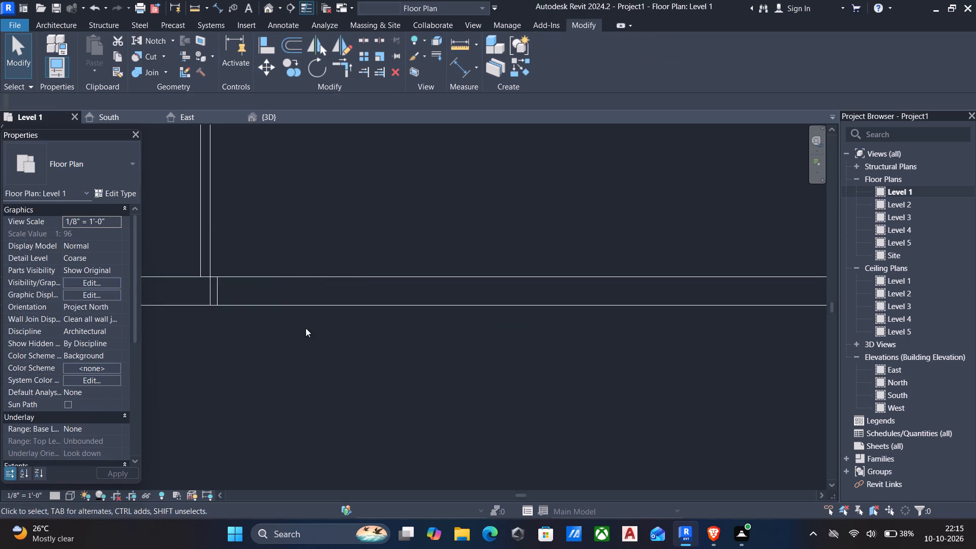
Select all instances of the 4.5" wall and change their type to the 9" wall.
{"action": "middle_click_drag", "start_coordinate": [320, 342], "coordinate": [440, 369]}
{"action": "scroll", "coordinate": [440, 369], "scroll_direction": "down", "scroll_amount": 3}
{"action": "left_click", "coordinate": [446, 326]}
{"action": "scroll", "coordinate": [444, 330], "scroll_direction": "down", "scroll_amount": 9}
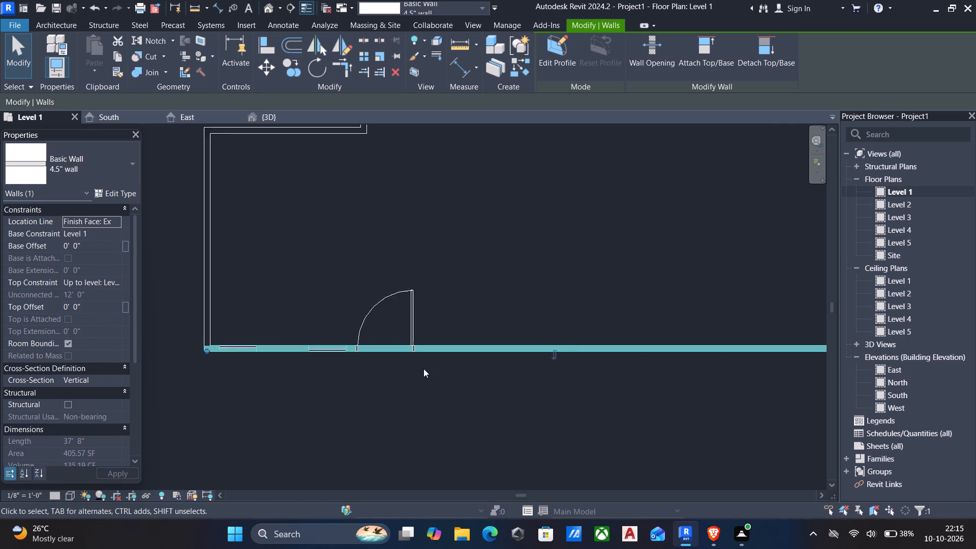
{"action": "scroll", "coordinate": [423, 369], "scroll_direction": "down", "scroll_amount": 2}
{"action": "middle_click_drag", "start_coordinate": [418, 369], "coordinate": [389, 351]}
{"action": "key", "text": "Escape"}
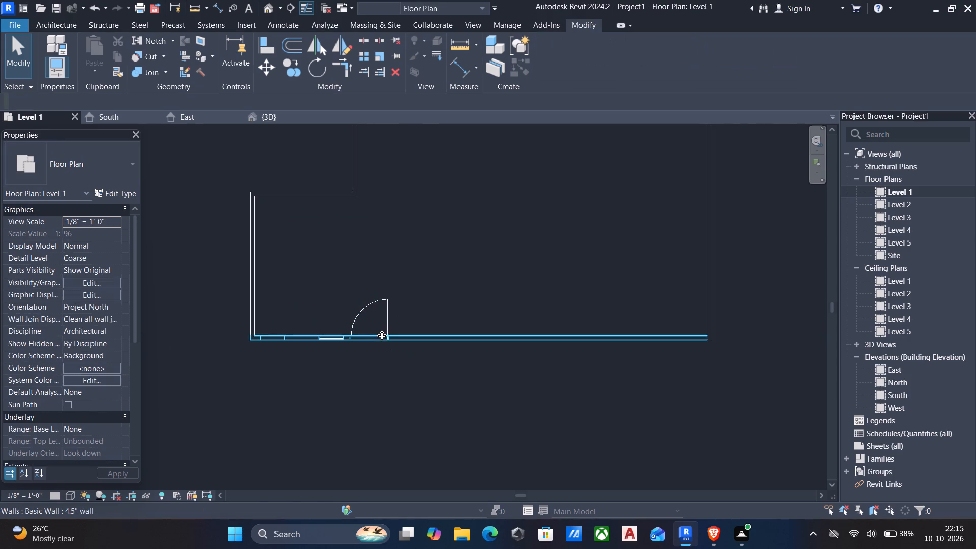
{"action": "left_click", "coordinate": [432, 334]}
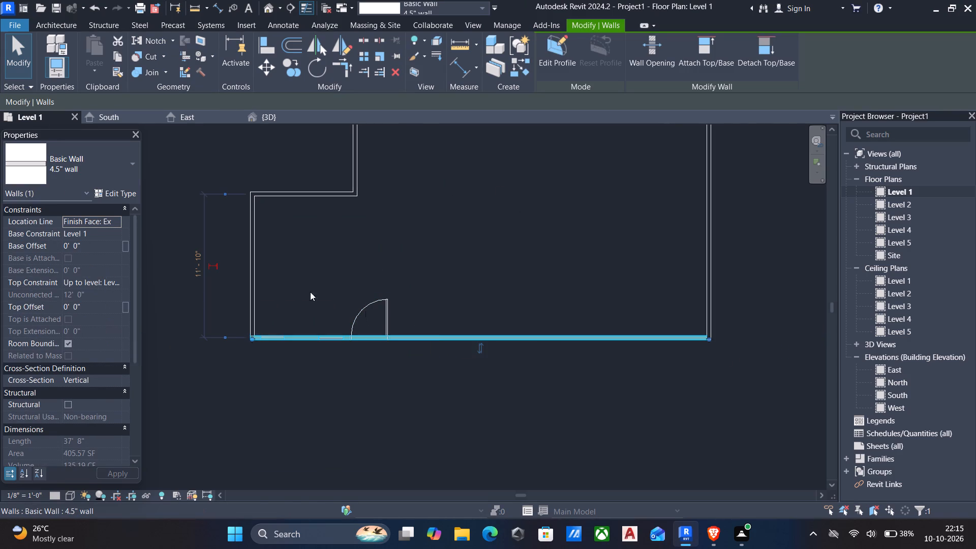
{"action": "type", "text": "sa"}
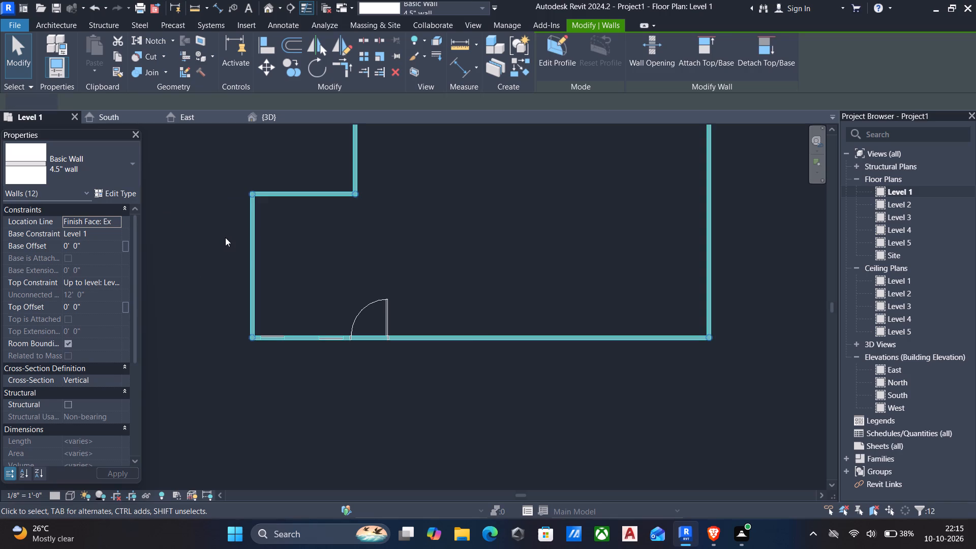
{"action": "left_click", "coordinate": [55, 148]}
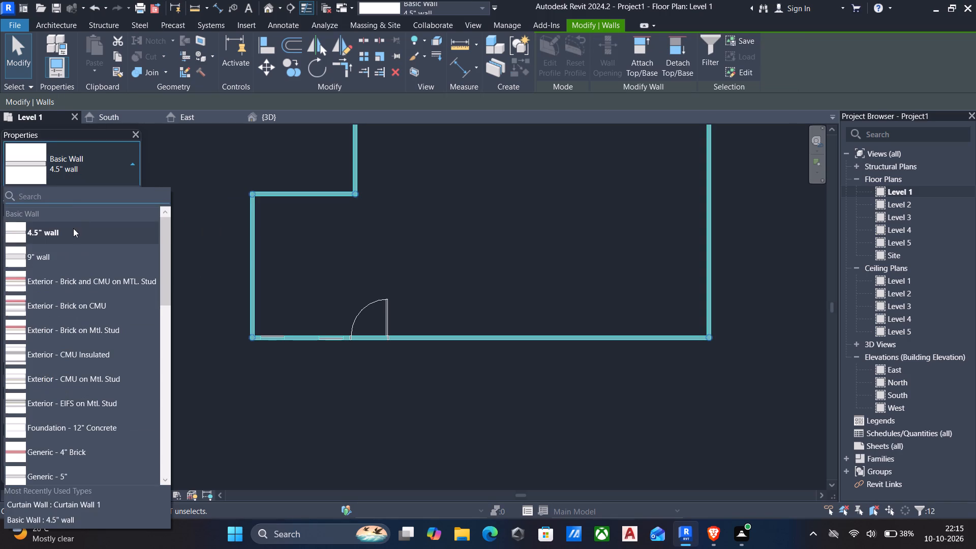
{"action": "left_click", "coordinate": [56, 260]}
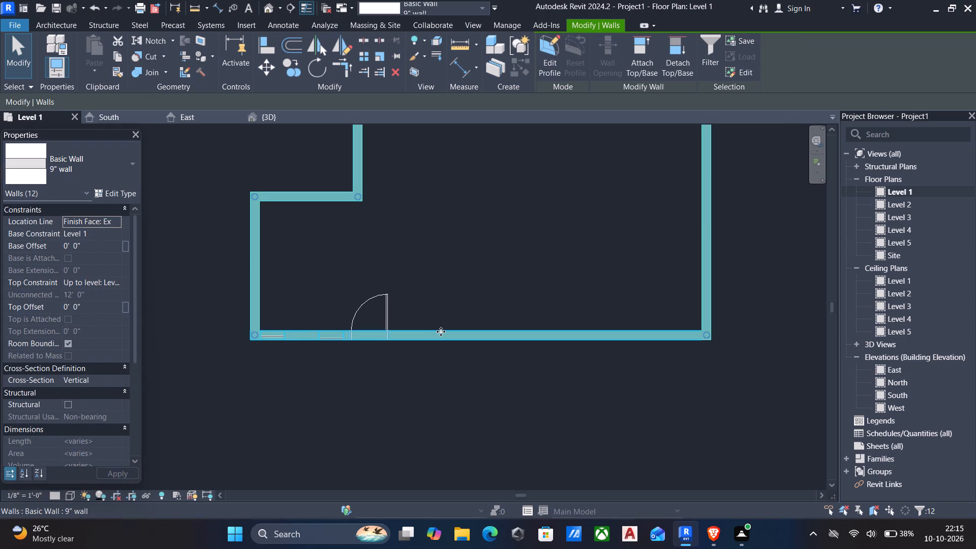
{"action": "key", "text": "Escape"}
Draw a 9" wall 8'-0" long, running perpendicular southward from the south wall just east of the door.
{"action": "left_click", "coordinate": [463, 334]}
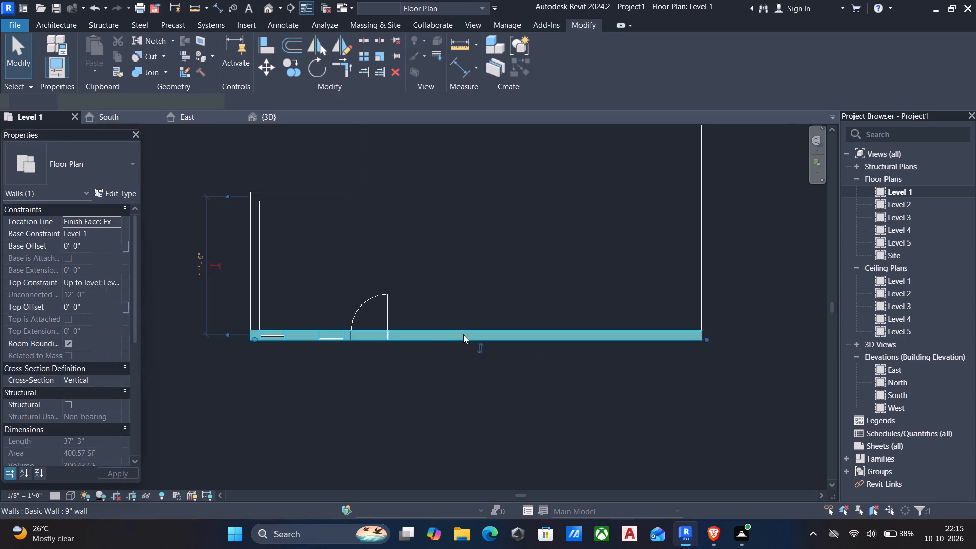
{"action": "type", "text": "cs"}
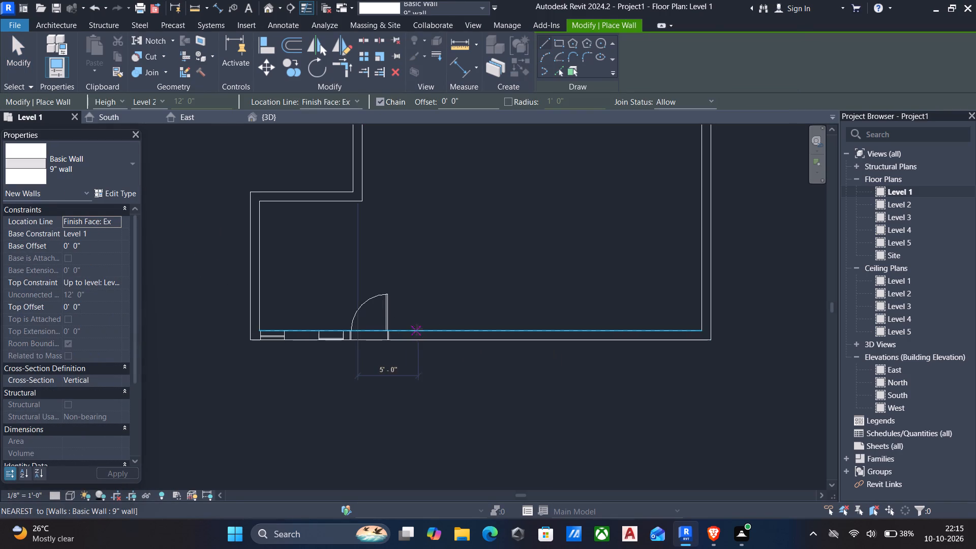
{"action": "left_click", "coordinate": [411, 339]}
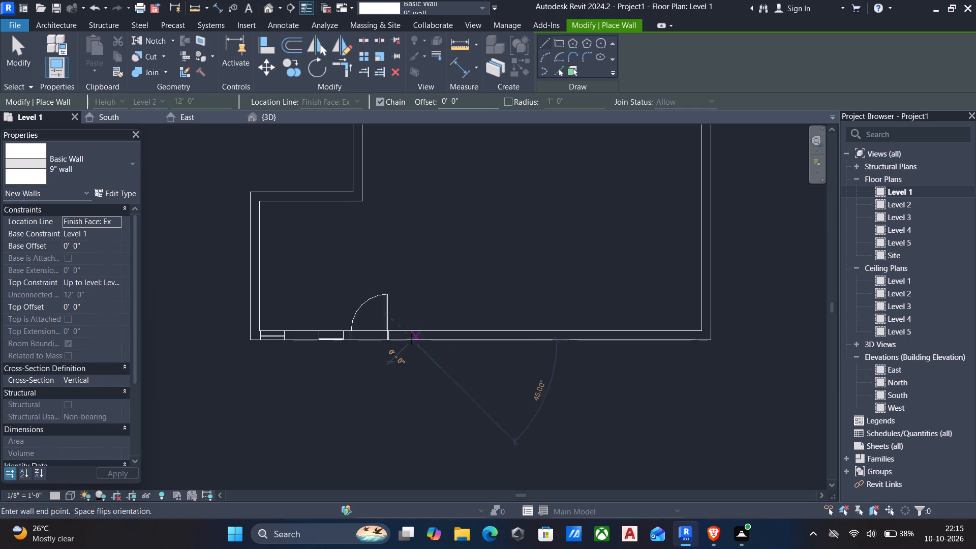
{"action": "middle_click_drag", "start_coordinate": [402, 387], "coordinate": [402, 284]}
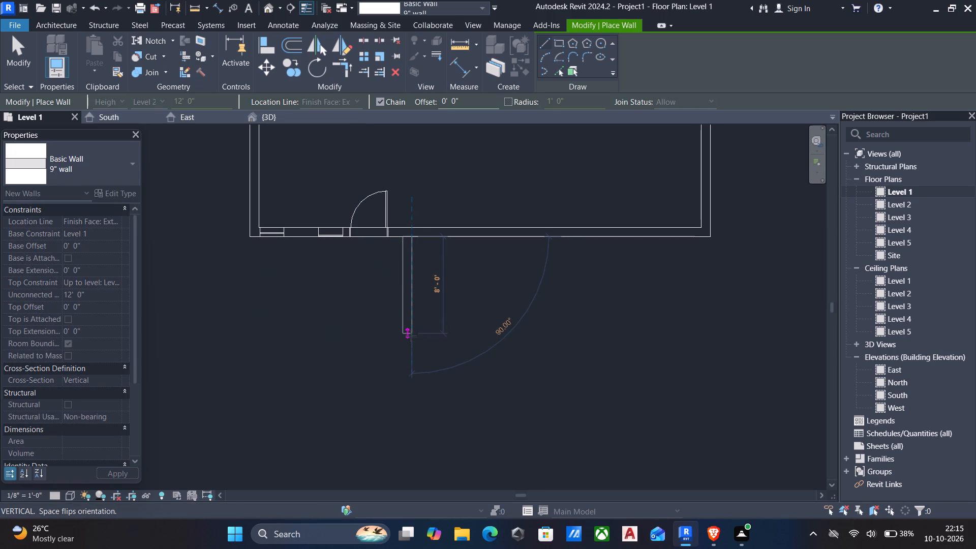
{"action": "left_click", "coordinate": [411, 336]}
{"action": "key", "text": "Escape"}
{"action": "key", "text": "Escape"}
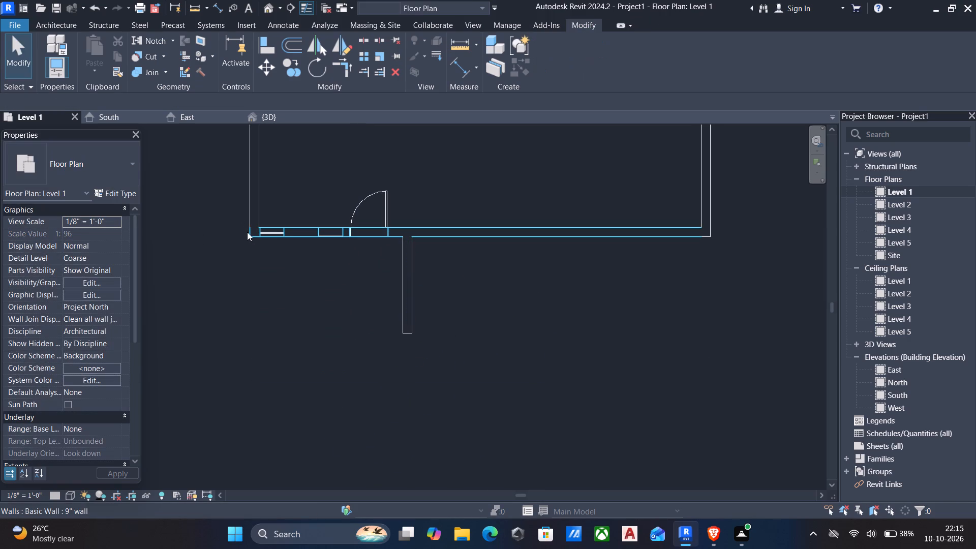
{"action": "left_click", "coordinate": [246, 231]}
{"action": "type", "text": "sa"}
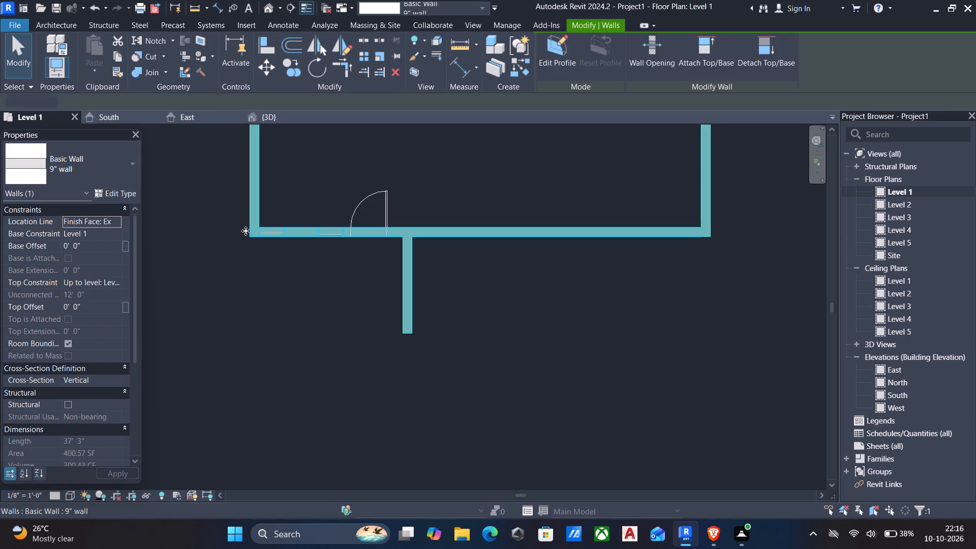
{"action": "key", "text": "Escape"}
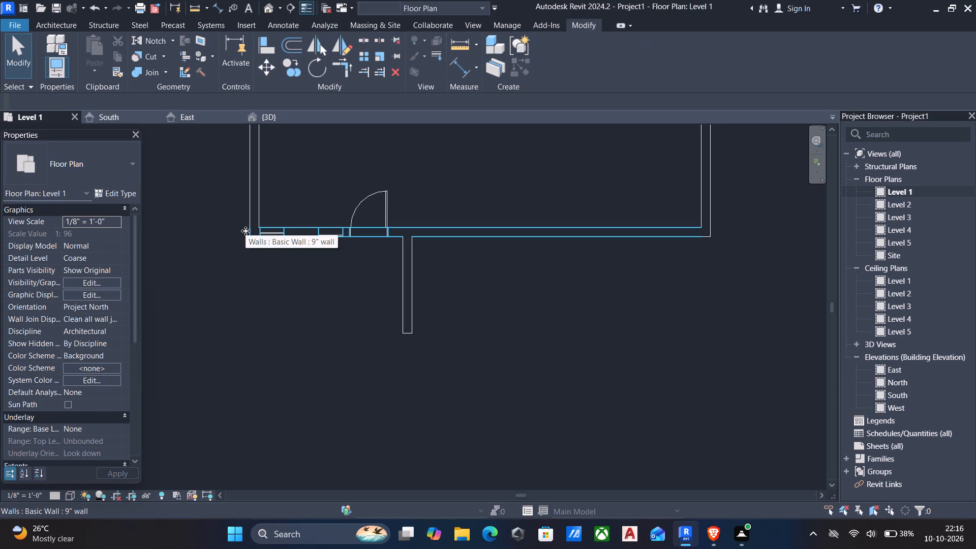
Draw a matching 8'-0" long 9" wall southward from the building's southwest corner, flipped to sit flush with the west wall.
{"action": "left_click", "coordinate": [247, 231]}
{"action": "type", "text": "cs"}
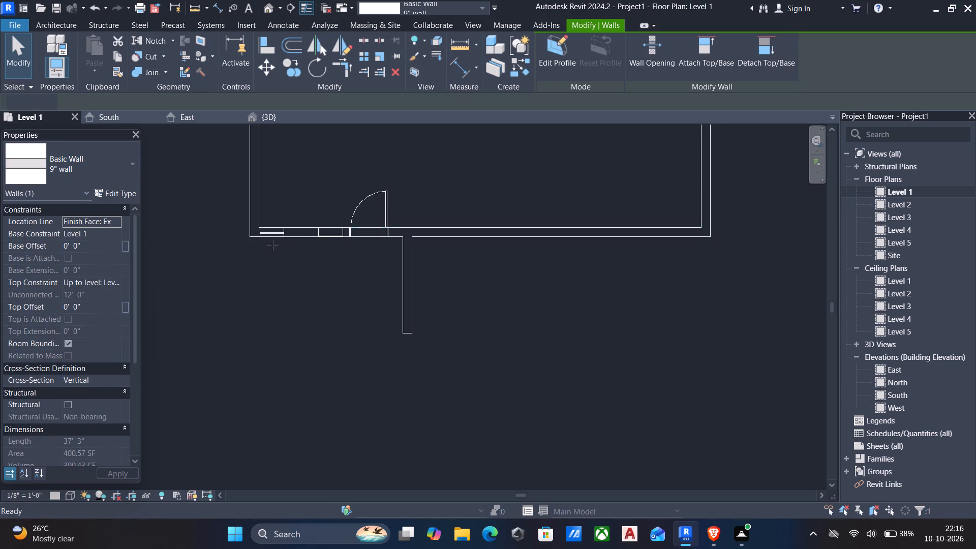
{"action": "left_click", "coordinate": [250, 238]}
{"action": "key", "text": "space"}
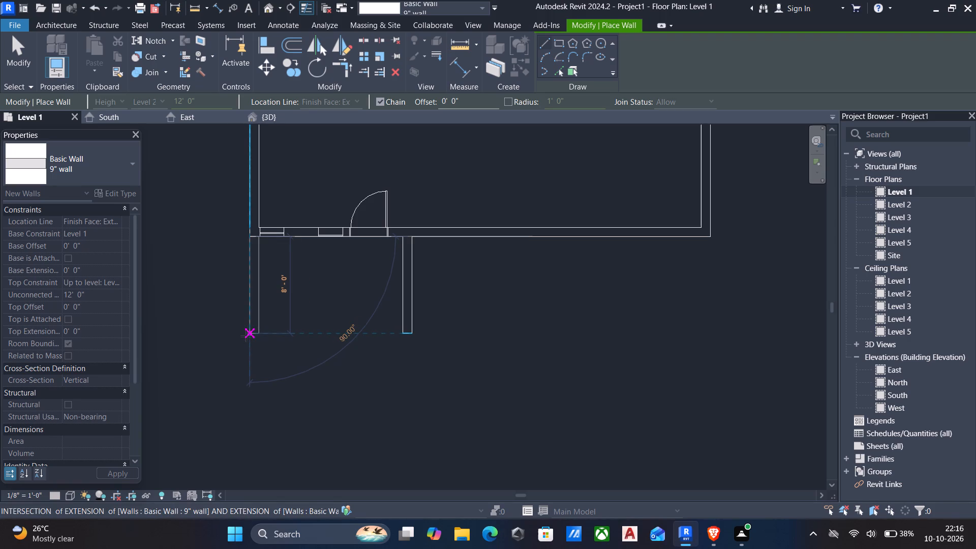
{"action": "left_click", "coordinate": [246, 336]}
{"action": "key", "text": "Escape"}
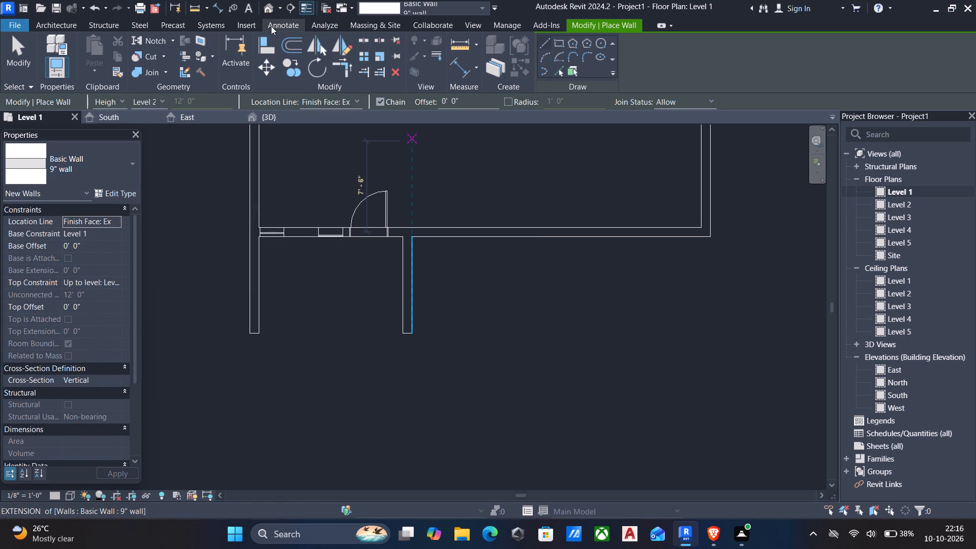
In the 3D view, create an in-place model in the Generic Models category, keeping the suggested name.
{"action": "left_click", "coordinate": [269, 6]}
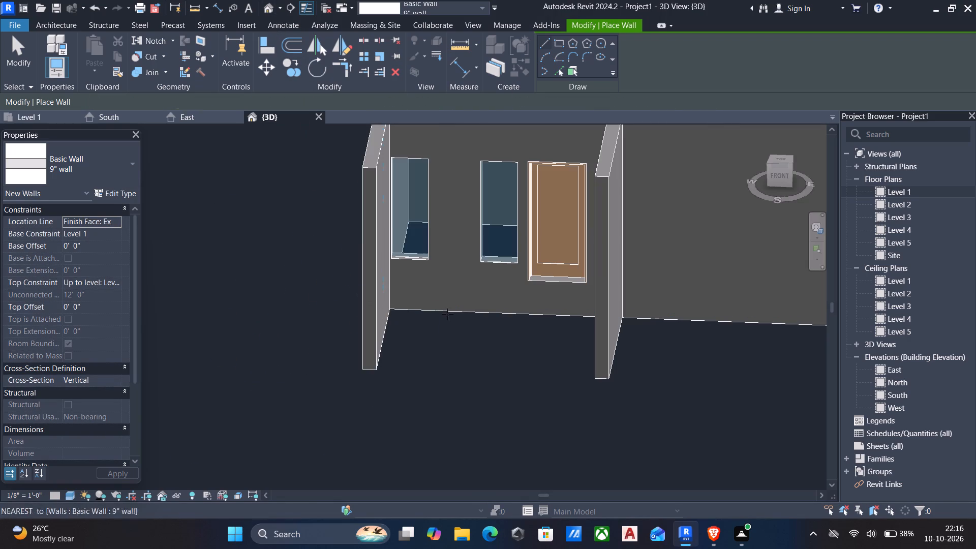
{"action": "scroll", "coordinate": [448, 314], "scroll_direction": "down", "scroll_amount": 3}
{"action": "middle_click_drag", "start_coordinate": [445, 323], "coordinate": [398, 319], "text": "shift"}
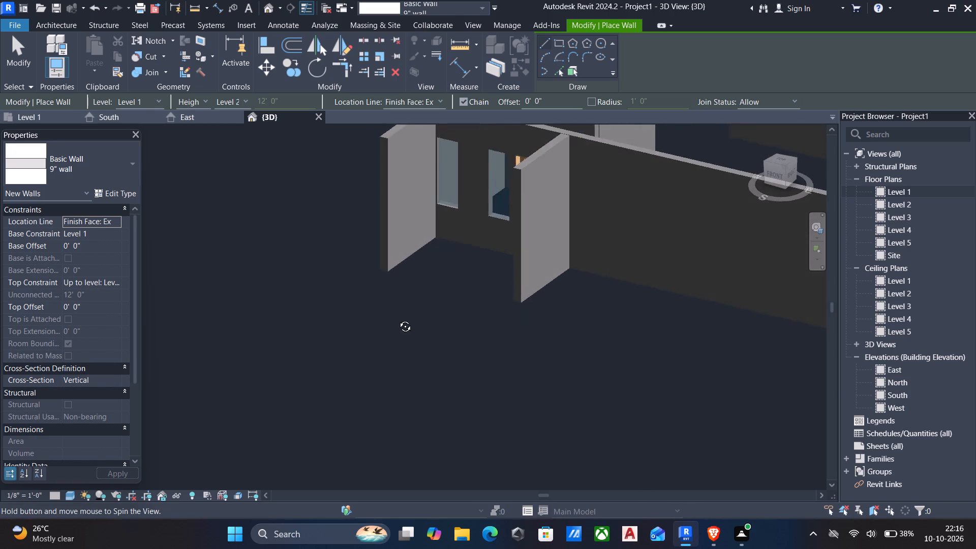
{"action": "middle_click_drag", "start_coordinate": [398, 319], "coordinate": [416, 312], "text": "shift"}
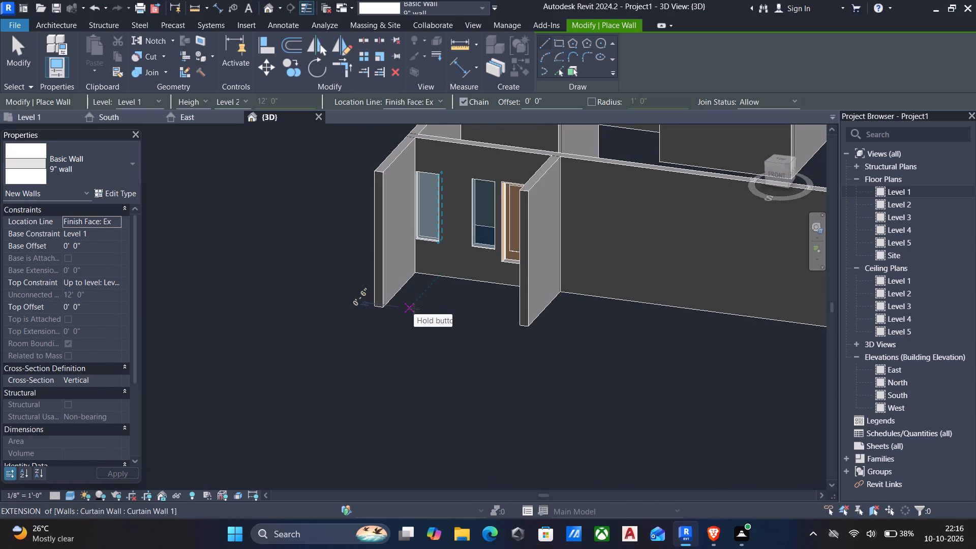
{"action": "left_click", "coordinate": [48, 22]}
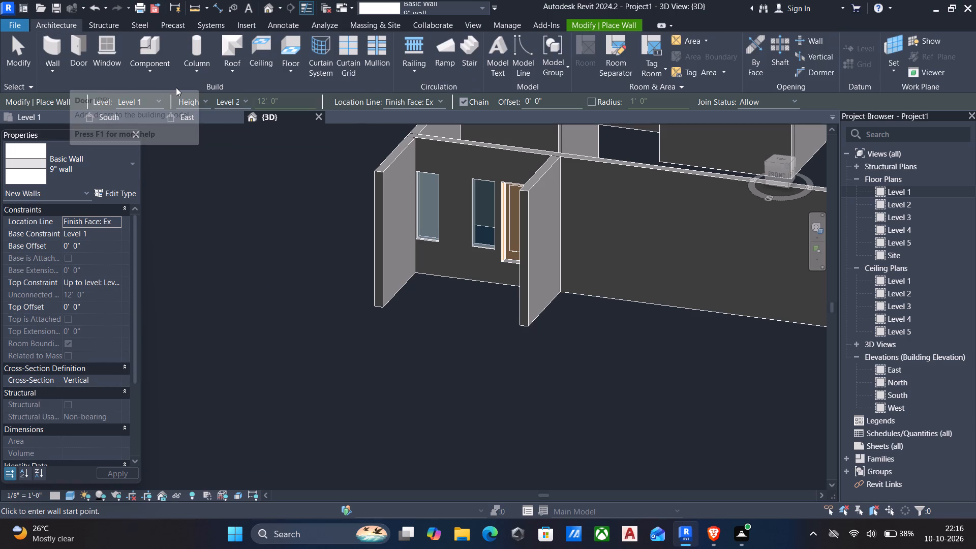
{"action": "left_click", "coordinate": [143, 74]}
{"action": "left_click", "coordinate": [159, 118]}
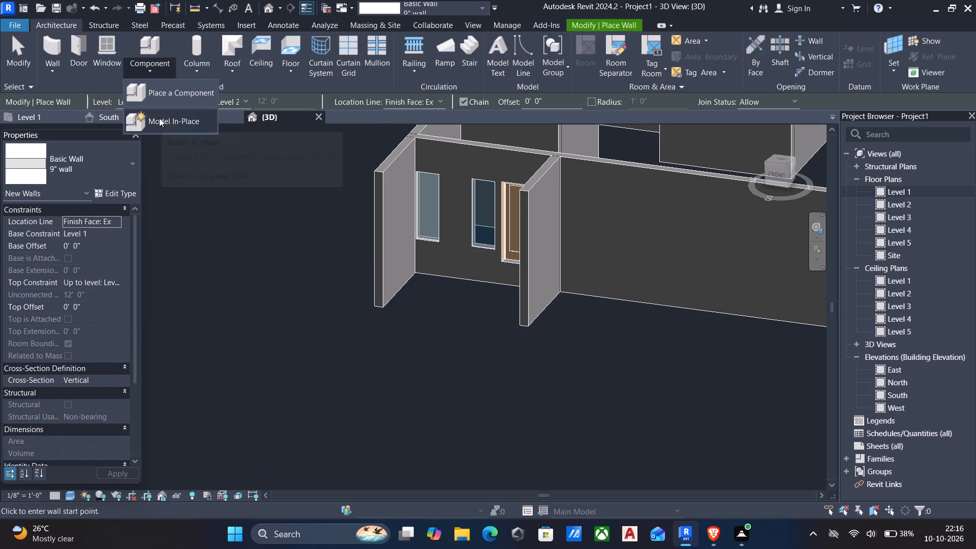
{"action": "scroll", "coordinate": [443, 235], "scroll_direction": "down", "scroll_amount": 5}
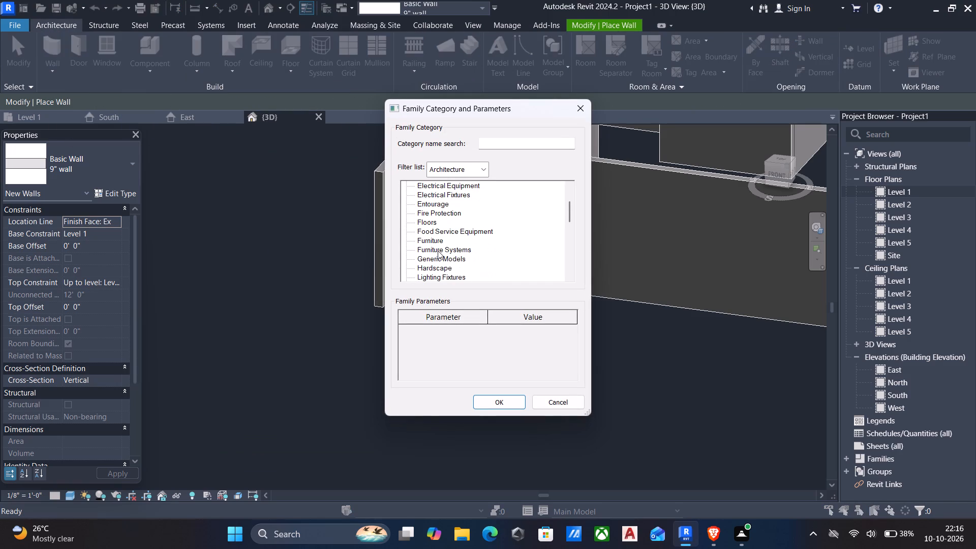
{"action": "left_click", "coordinate": [433, 257]}
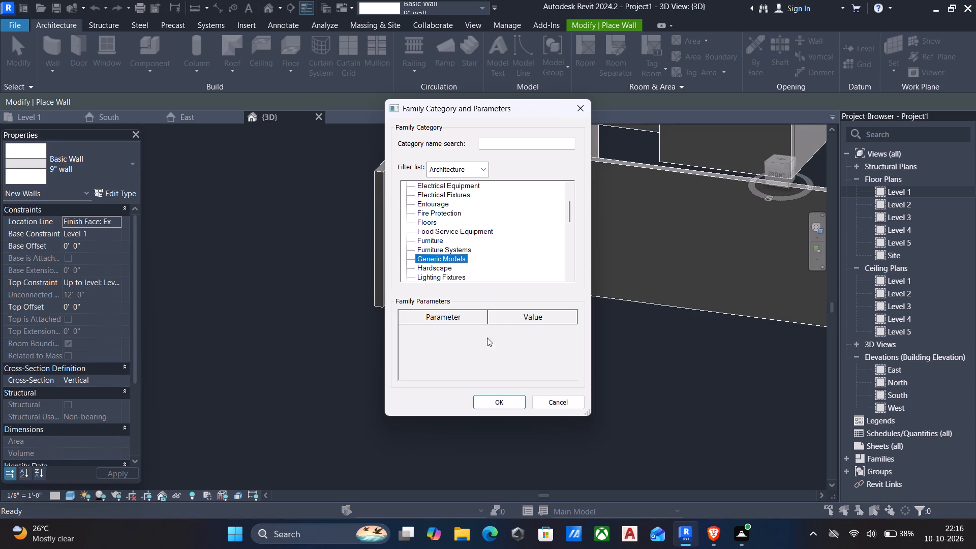
{"action": "left_click", "coordinate": [488, 400]}
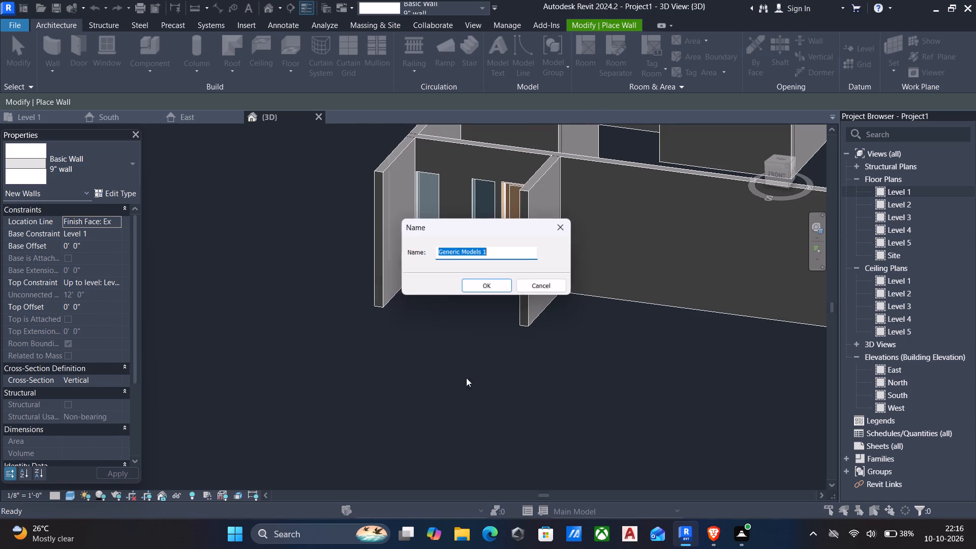
{"action": "left_click", "coordinate": [487, 289]}
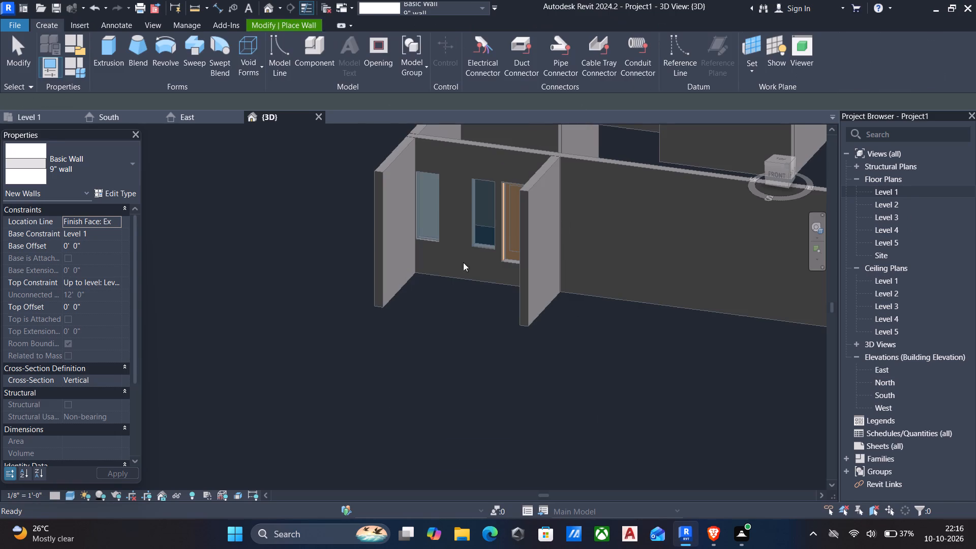
On the south wall's outer face, extrude a rectangle 1'-0" deep between the projecting walls, from wall base to door bottom, about 1'-11 1/2" high.
{"action": "left_click", "coordinate": [107, 49]}
{"action": "left_click", "coordinate": [579, 67]}
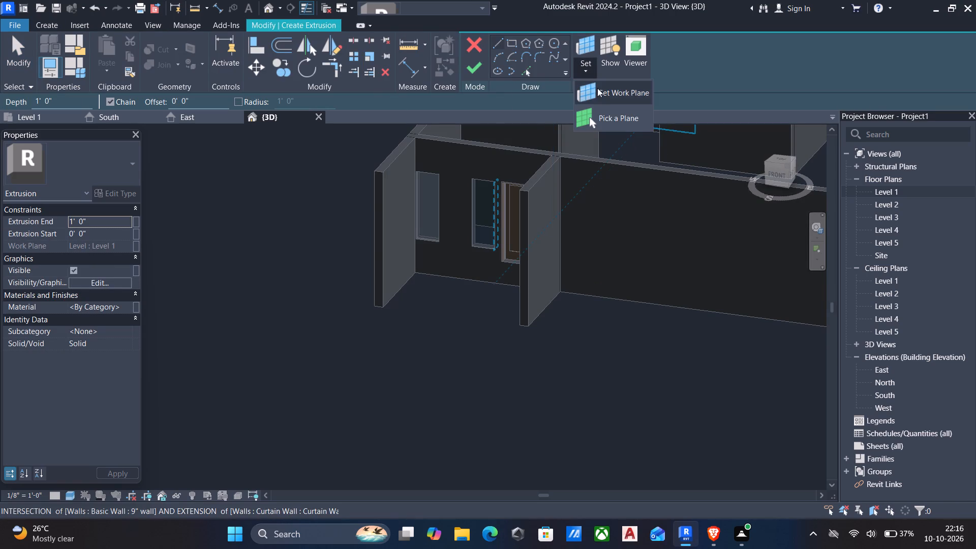
{"action": "left_click", "coordinate": [612, 115]}
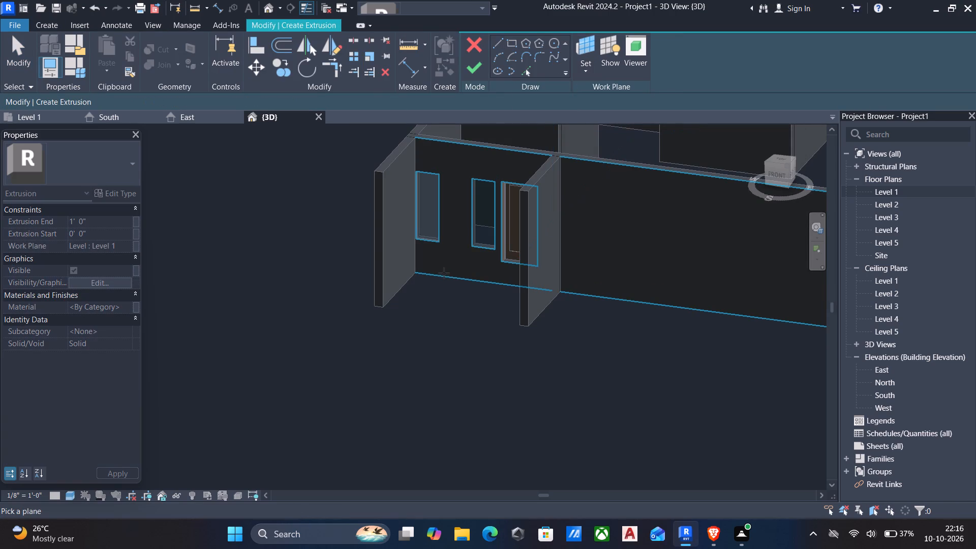
{"action": "left_click", "coordinate": [444, 273]}
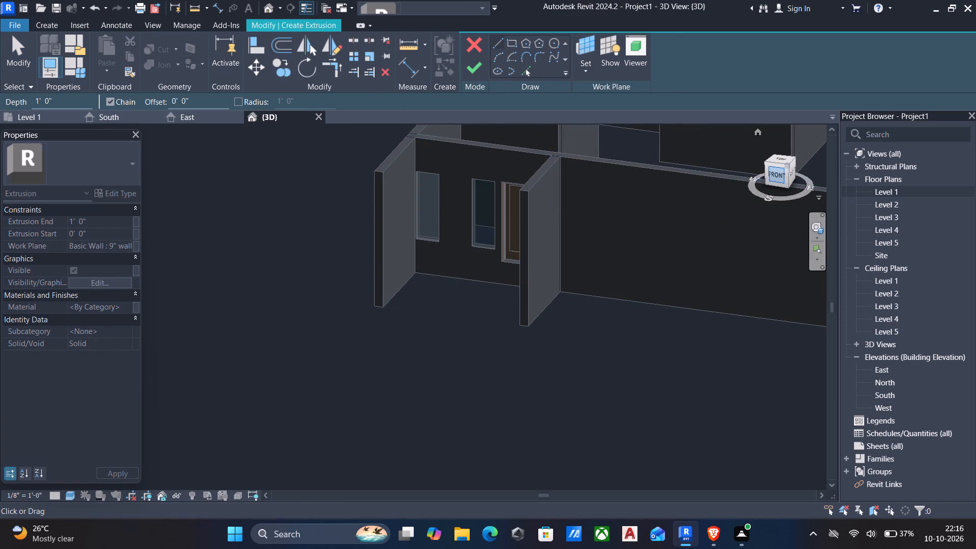
{"action": "left_click", "coordinate": [776, 173]}
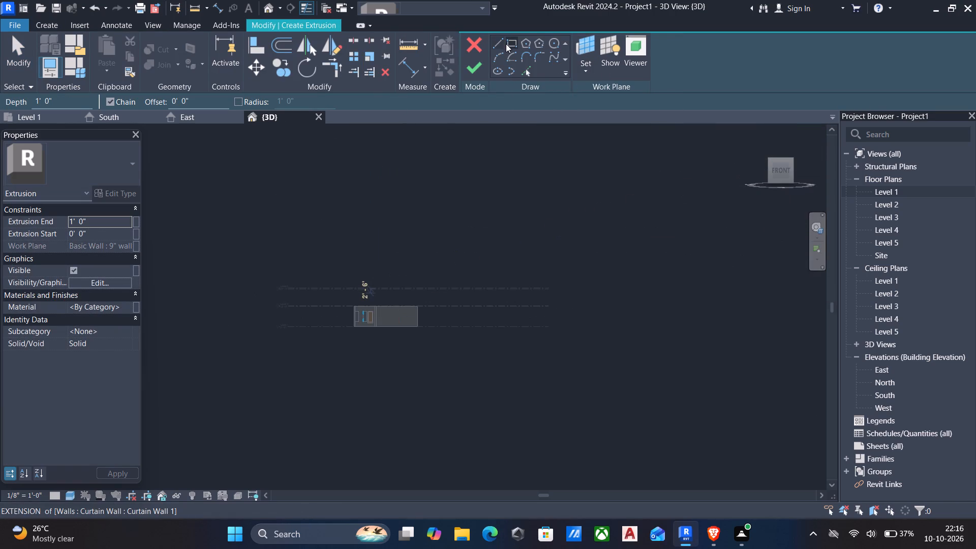
{"action": "left_click", "coordinate": [509, 42]}
{"action": "scroll", "coordinate": [356, 332], "scroll_direction": "up", "scroll_amount": 5}
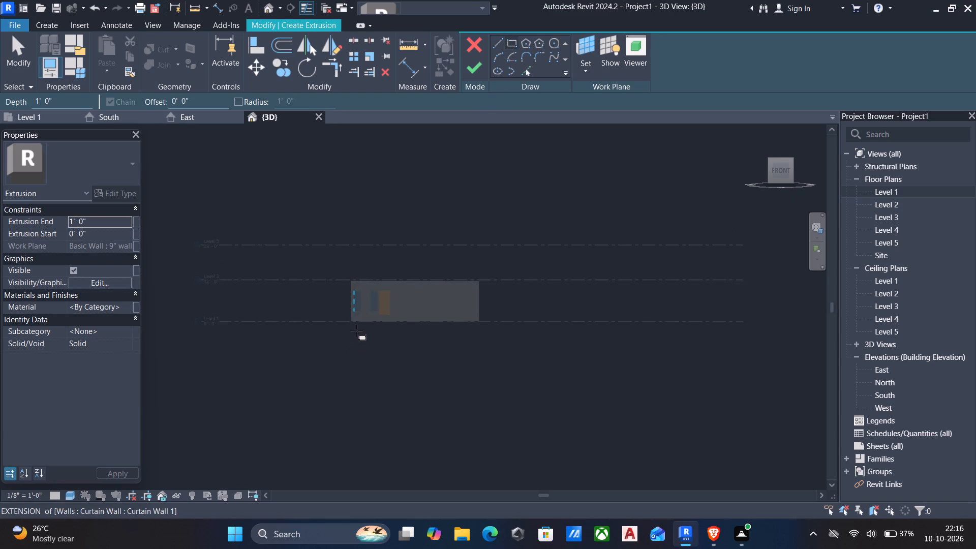
{"action": "scroll", "coordinate": [356, 330], "scroll_direction": "up", "scroll_amount": 14}
{"action": "scroll", "coordinate": [324, 262], "scroll_direction": "up", "scroll_amount": 5}
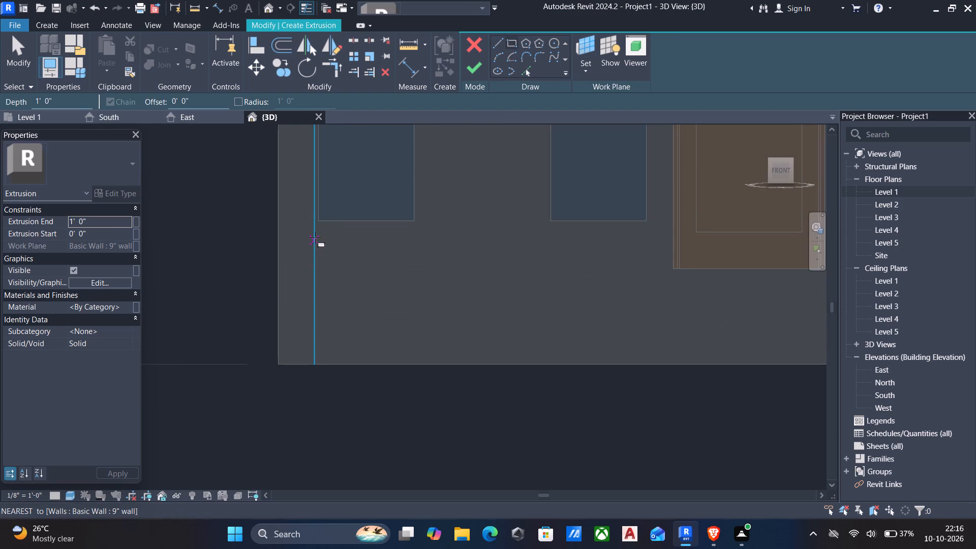
{"action": "left_click", "coordinate": [315, 370]}
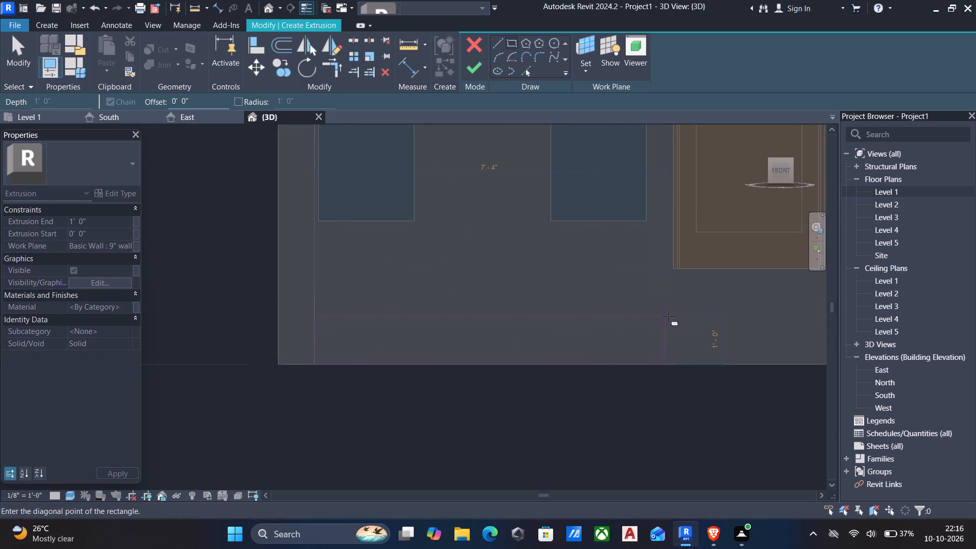
{"action": "middle_click_drag", "start_coordinate": [669, 317], "coordinate": [330, 237]}
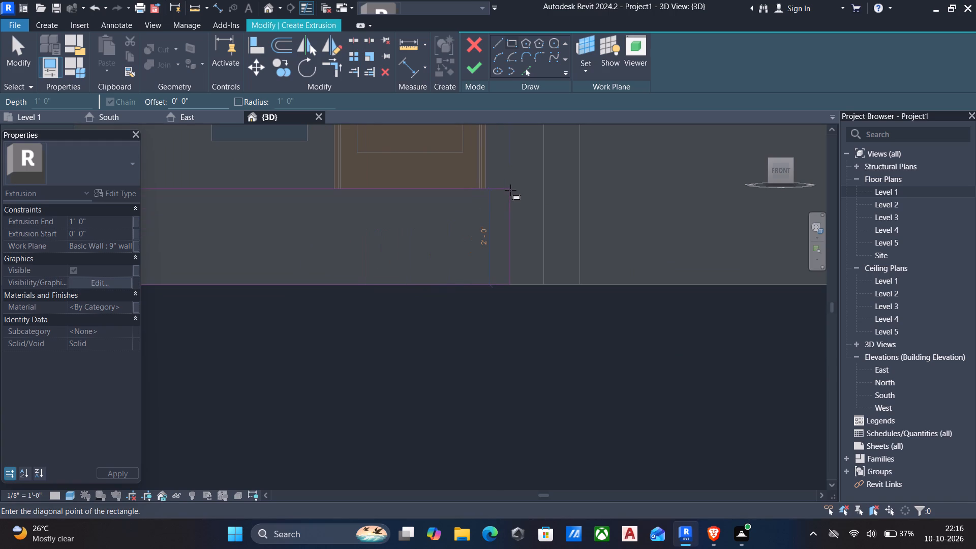
{"action": "left_click", "coordinate": [543, 191]}
{"action": "scroll", "coordinate": [525, 310], "scroll_direction": "down", "scroll_amount": 2}
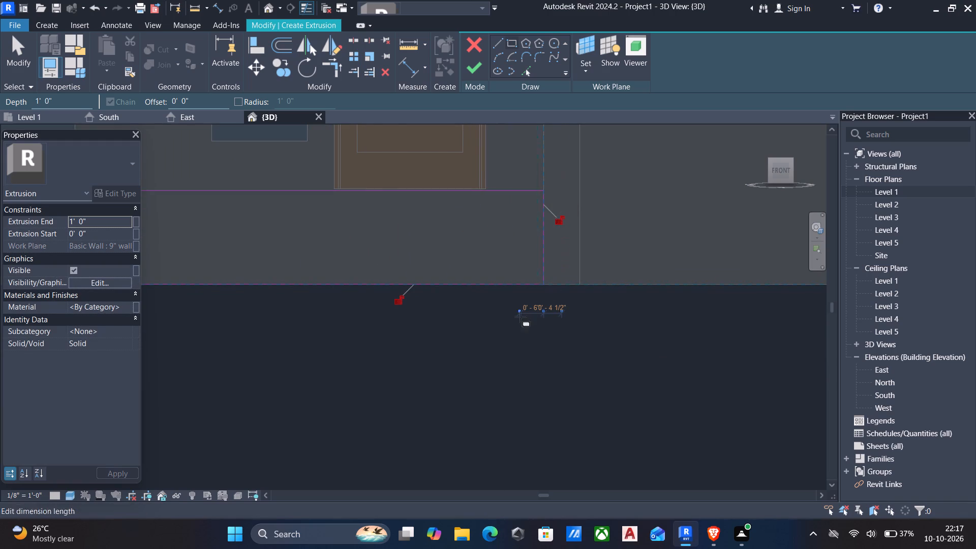
{"action": "scroll", "coordinate": [520, 317], "scroll_direction": "down", "scroll_amount": 1}
{"action": "middle_click_drag", "start_coordinate": [429, 374], "coordinate": [510, 388]}
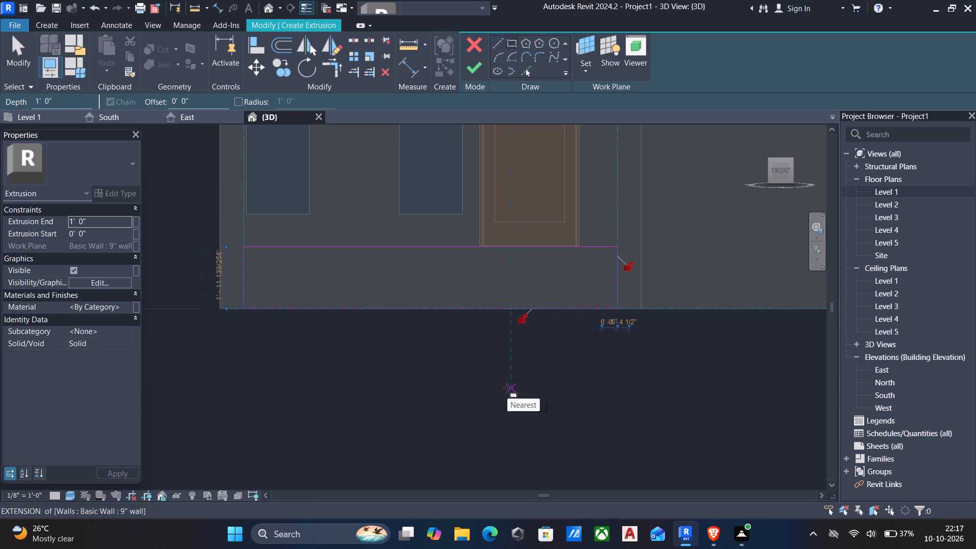
{"action": "key", "text": "Escape"}
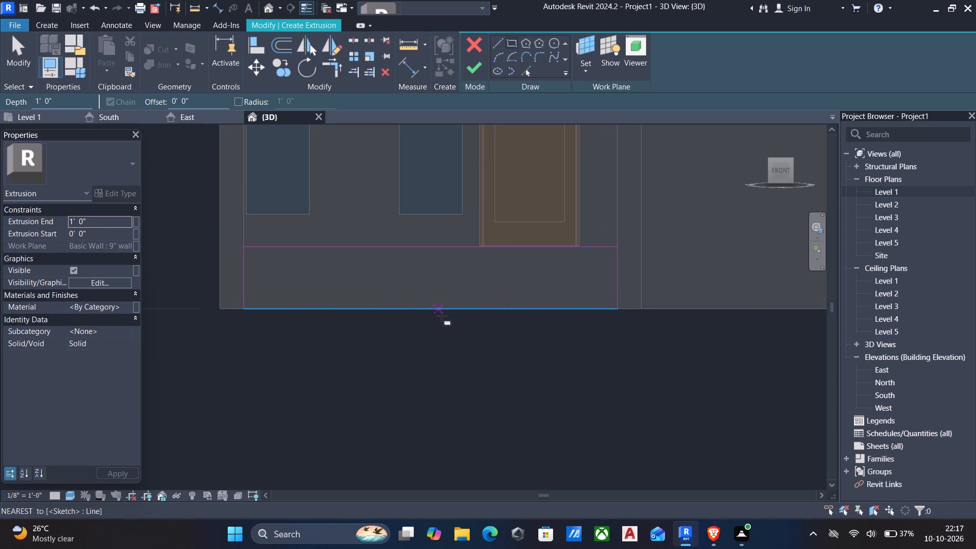
{"action": "key", "text": "Escape"}
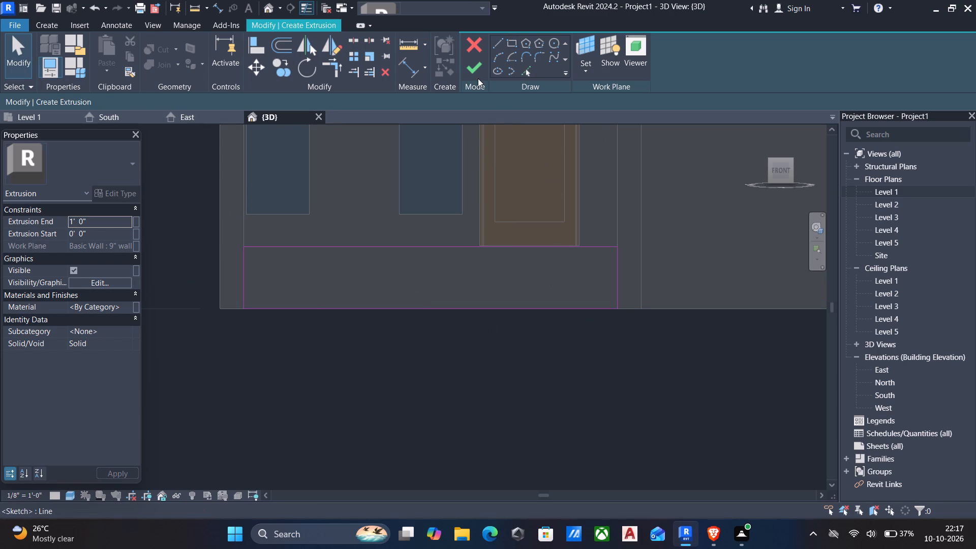
{"action": "left_click", "coordinate": [472, 67]}
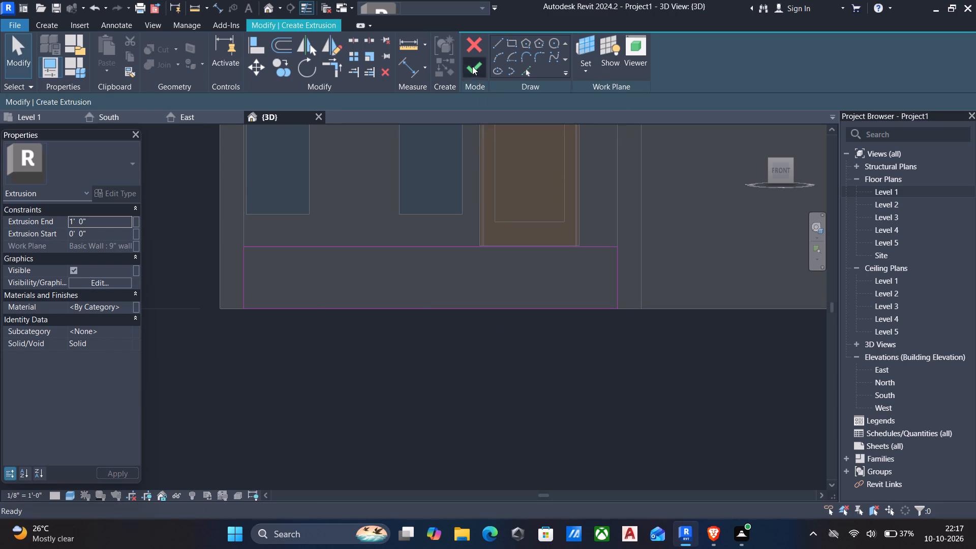
Stretch the entrance extrusion's front face outward between the projecting walls to a depth of about 6'-0".
{"action": "scroll", "coordinate": [480, 274], "scroll_direction": "down", "scroll_amount": 4}
{"action": "middle_click_drag", "start_coordinate": [490, 297], "coordinate": [405, 392], "text": "shift"}
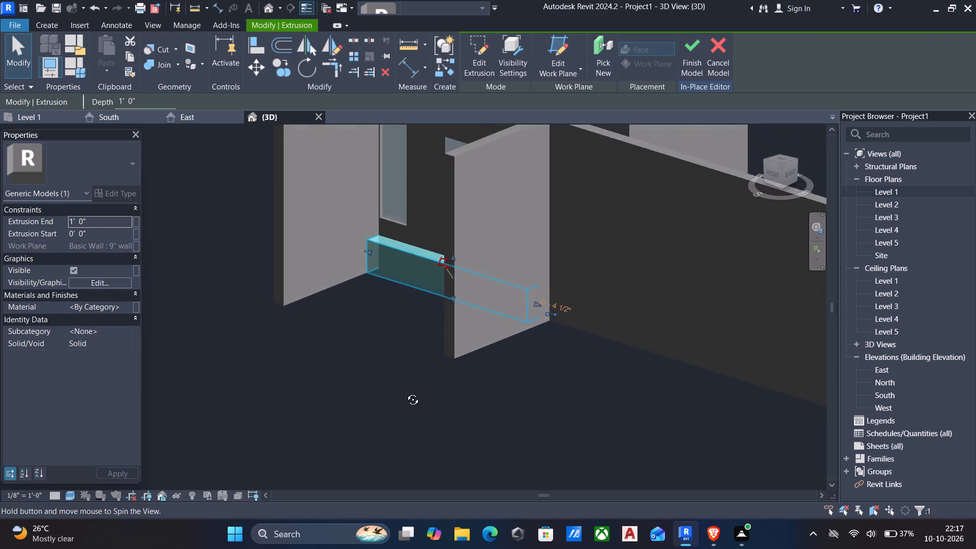
{"action": "middle_click_drag", "start_coordinate": [405, 392], "coordinate": [403, 407], "text": "shift"}
{"action": "middle_click_drag", "start_coordinate": [404, 369], "coordinate": [430, 358]}
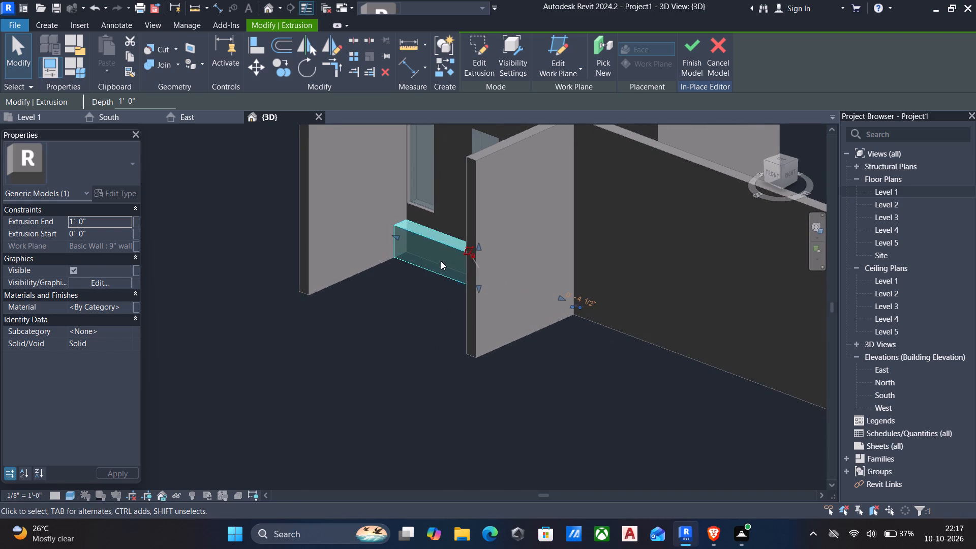
{"action": "key", "text": "Escape"}
{"action": "middle_click_drag", "start_coordinate": [395, 326], "coordinate": [416, 319], "text": "shift"}
{"action": "left_click", "coordinate": [432, 241]}
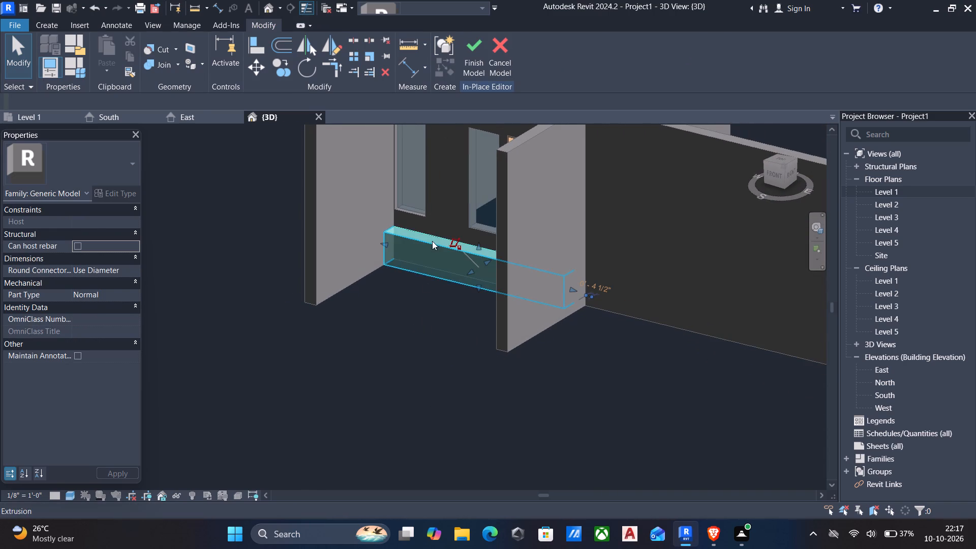
{"action": "middle_click_drag", "start_coordinate": [406, 318], "coordinate": [416, 321], "text": "shift"}
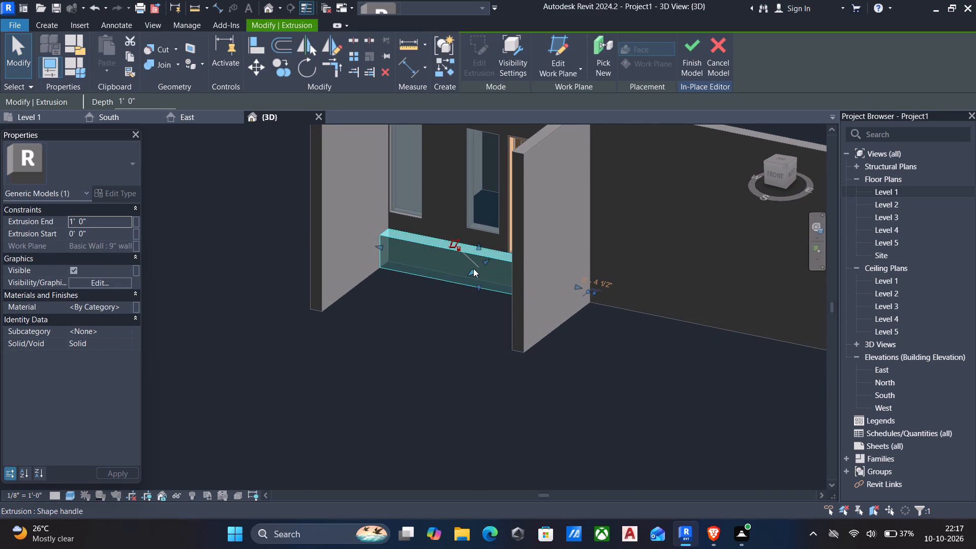
{"action": "left_click_drag", "start_coordinate": [469, 269], "coordinate": [437, 307]}
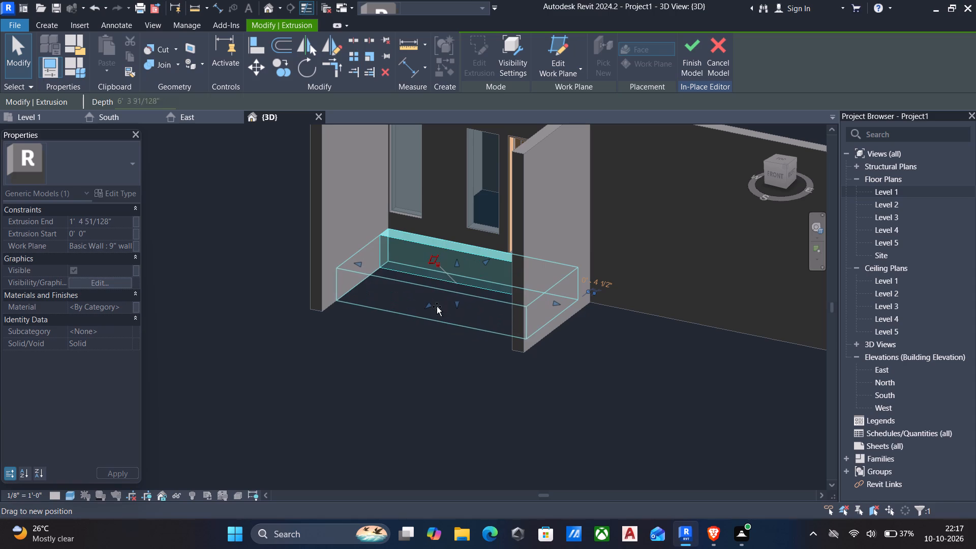
{"action": "left_click_drag", "start_coordinate": [437, 307], "coordinate": [436, 305]}
{"action": "key", "text": "Escape"}
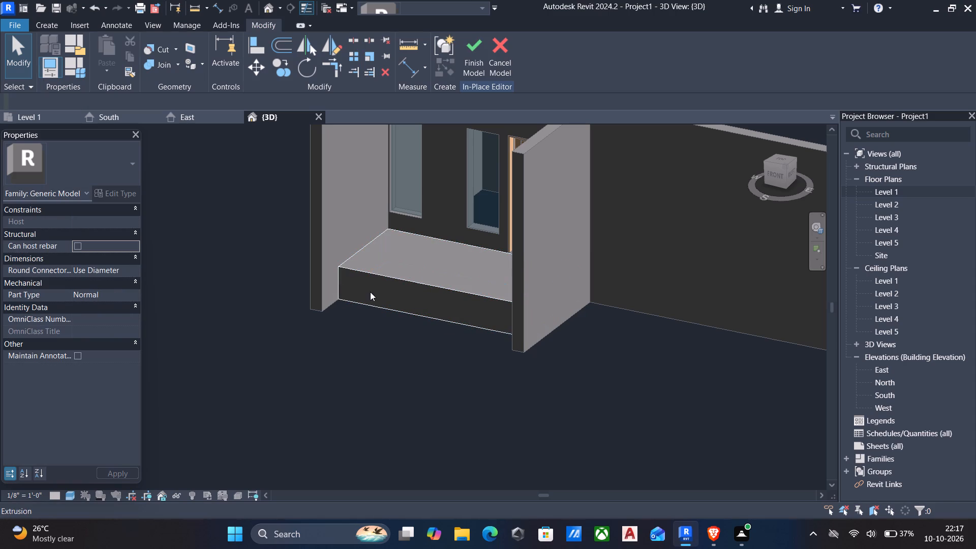
{"action": "left_click", "coordinate": [370, 274]}
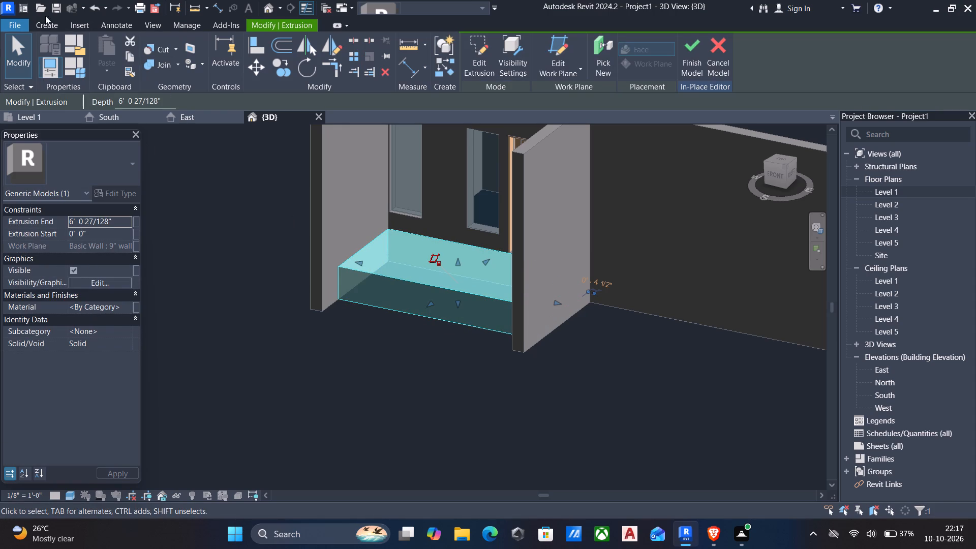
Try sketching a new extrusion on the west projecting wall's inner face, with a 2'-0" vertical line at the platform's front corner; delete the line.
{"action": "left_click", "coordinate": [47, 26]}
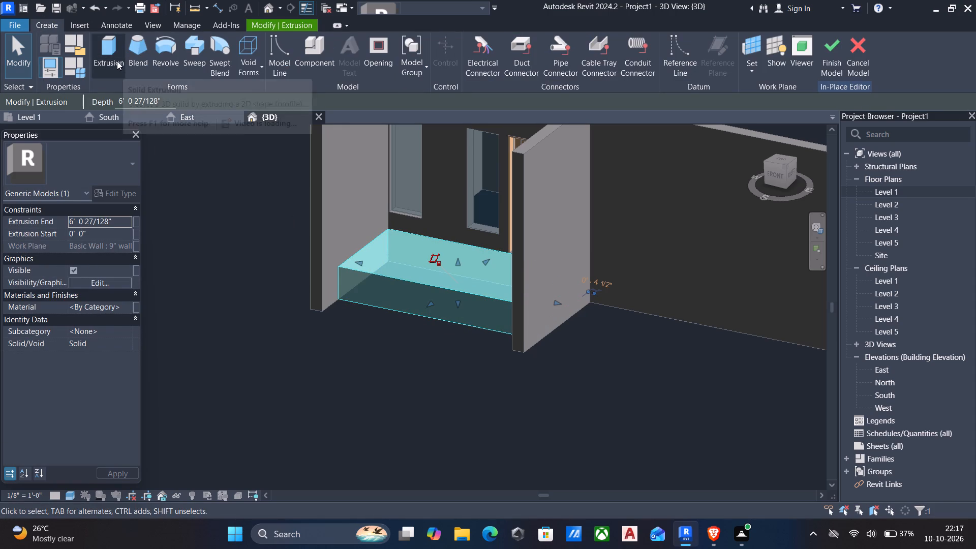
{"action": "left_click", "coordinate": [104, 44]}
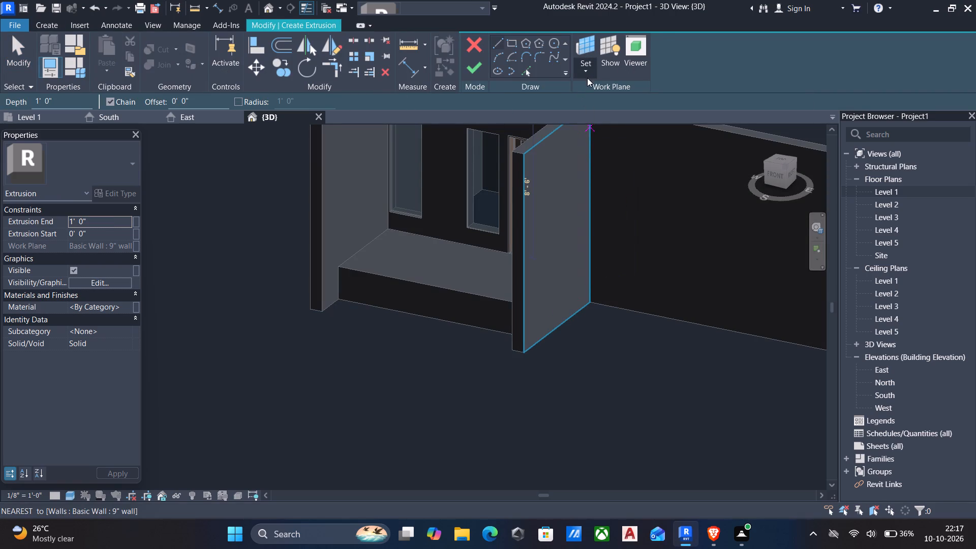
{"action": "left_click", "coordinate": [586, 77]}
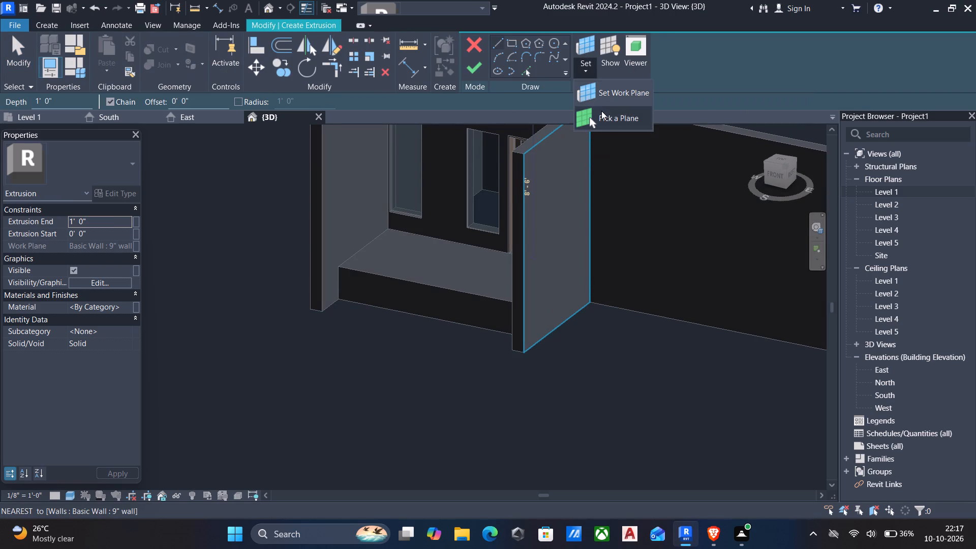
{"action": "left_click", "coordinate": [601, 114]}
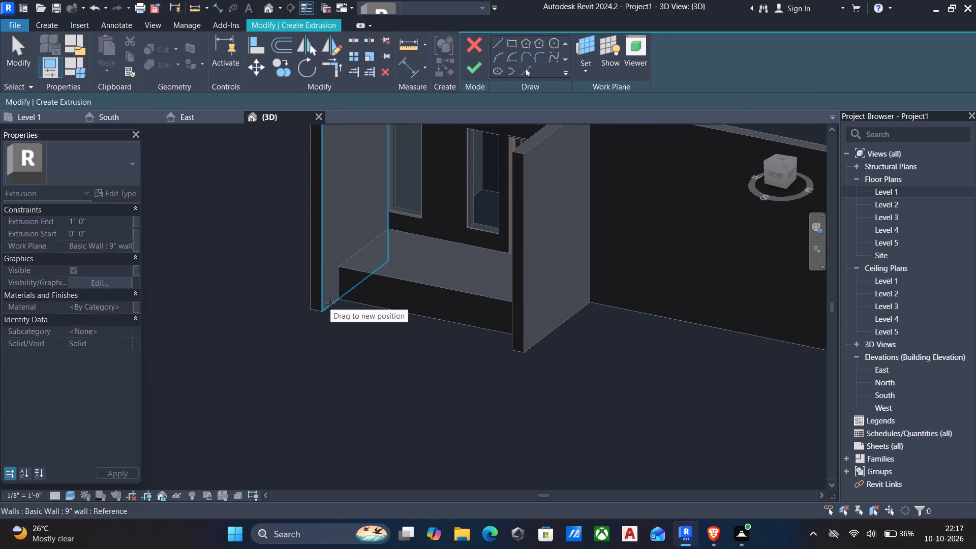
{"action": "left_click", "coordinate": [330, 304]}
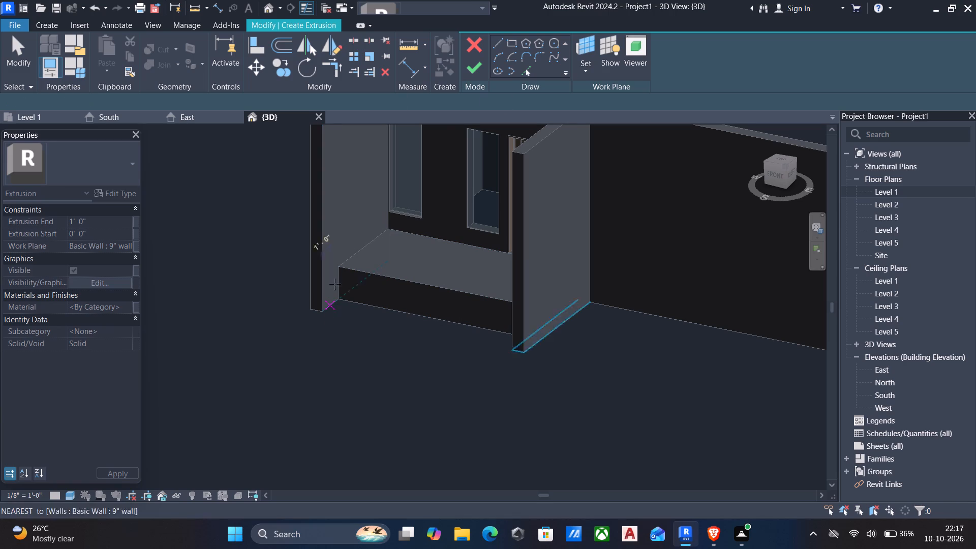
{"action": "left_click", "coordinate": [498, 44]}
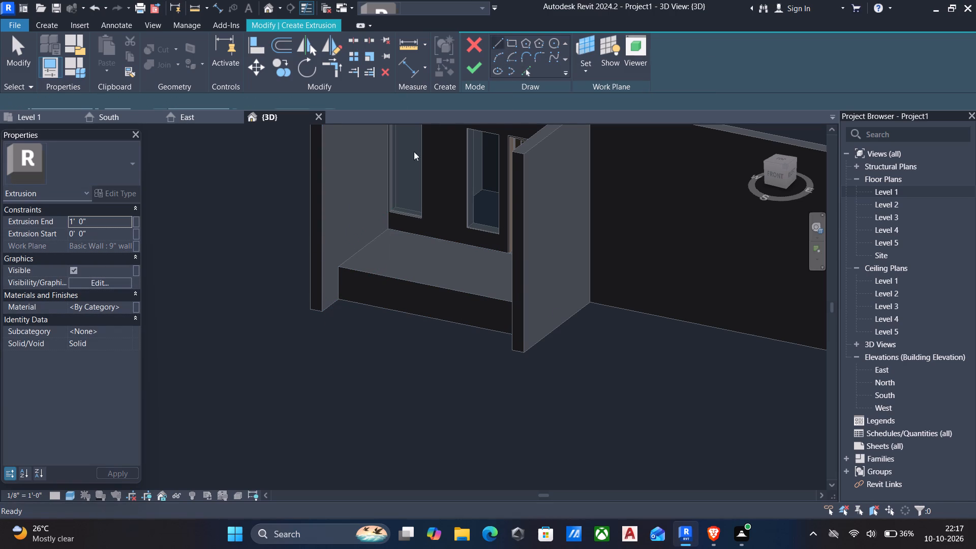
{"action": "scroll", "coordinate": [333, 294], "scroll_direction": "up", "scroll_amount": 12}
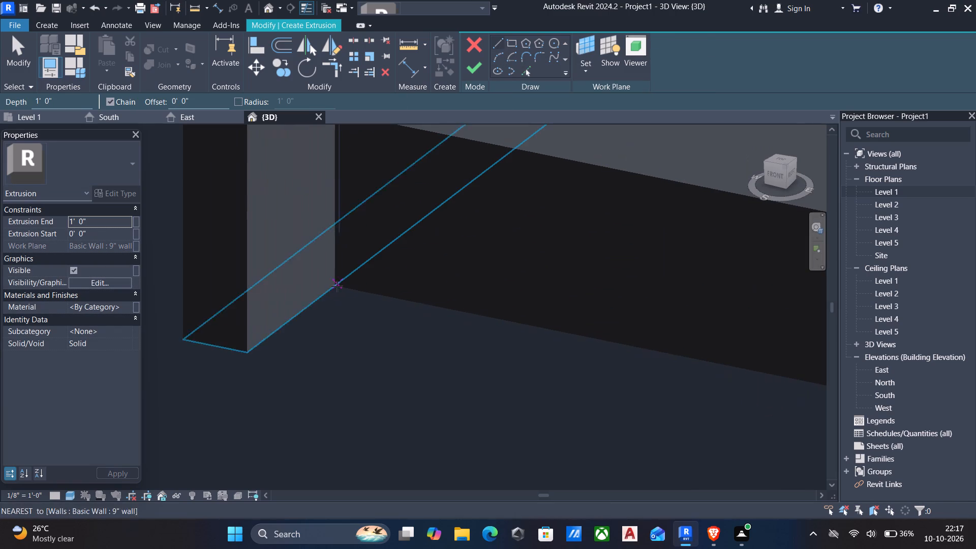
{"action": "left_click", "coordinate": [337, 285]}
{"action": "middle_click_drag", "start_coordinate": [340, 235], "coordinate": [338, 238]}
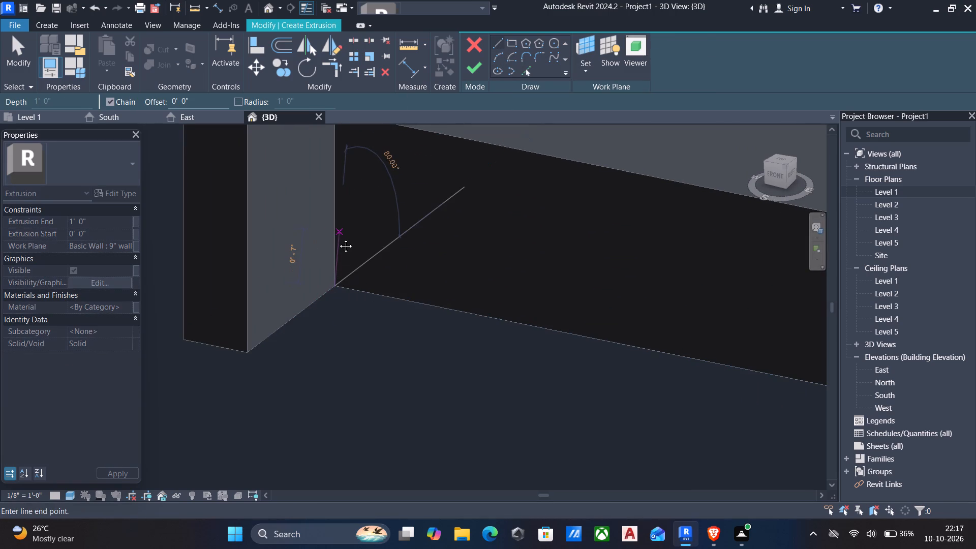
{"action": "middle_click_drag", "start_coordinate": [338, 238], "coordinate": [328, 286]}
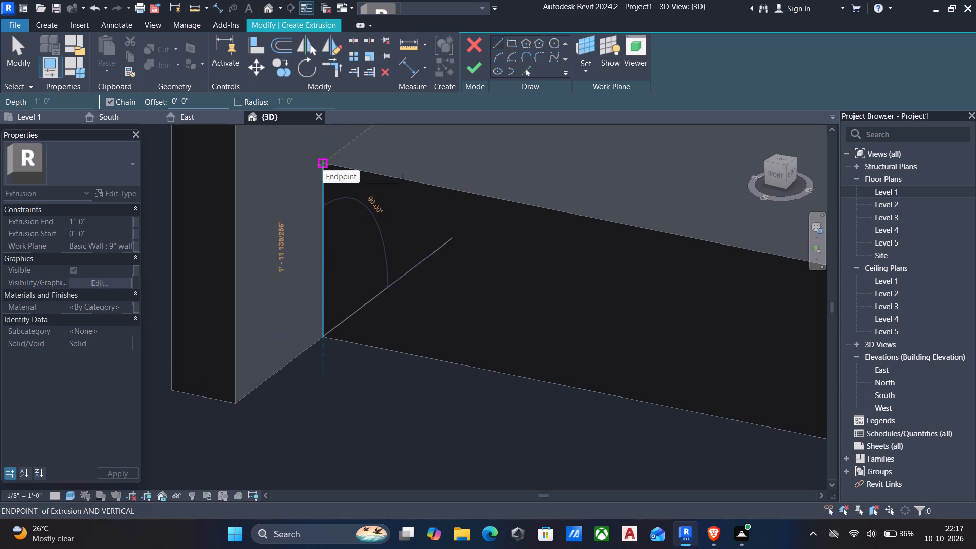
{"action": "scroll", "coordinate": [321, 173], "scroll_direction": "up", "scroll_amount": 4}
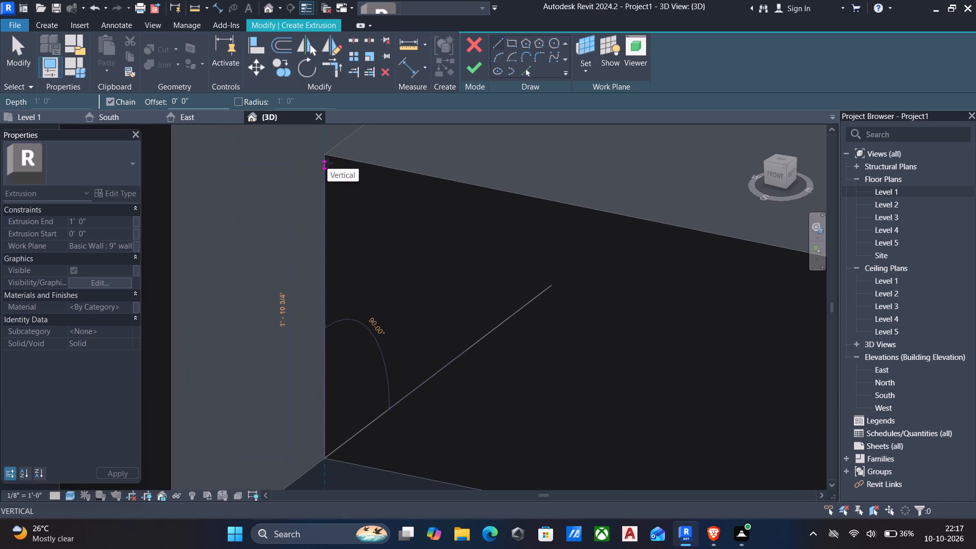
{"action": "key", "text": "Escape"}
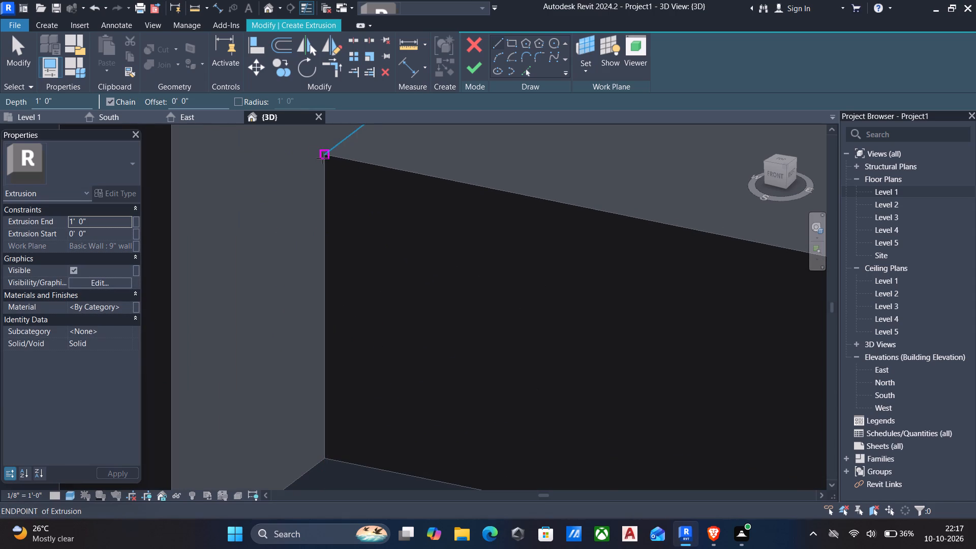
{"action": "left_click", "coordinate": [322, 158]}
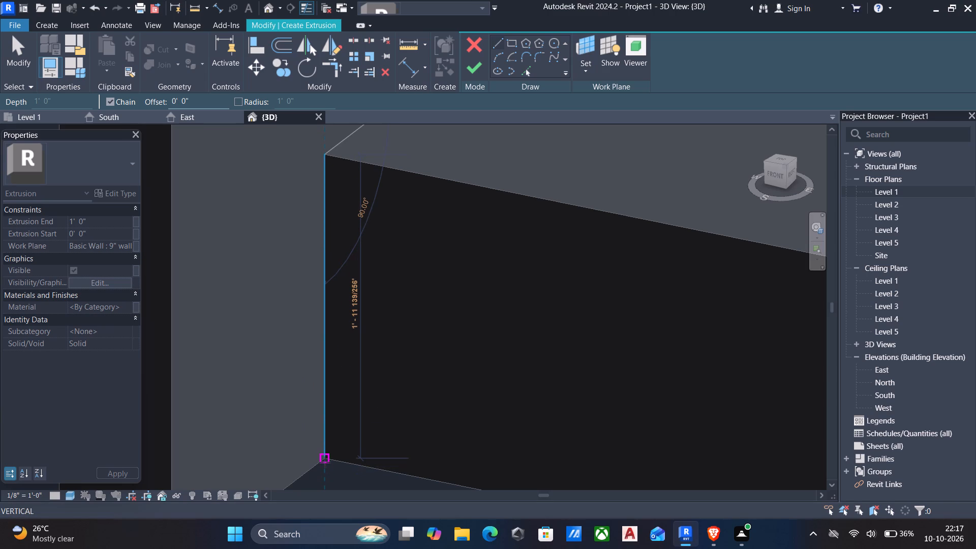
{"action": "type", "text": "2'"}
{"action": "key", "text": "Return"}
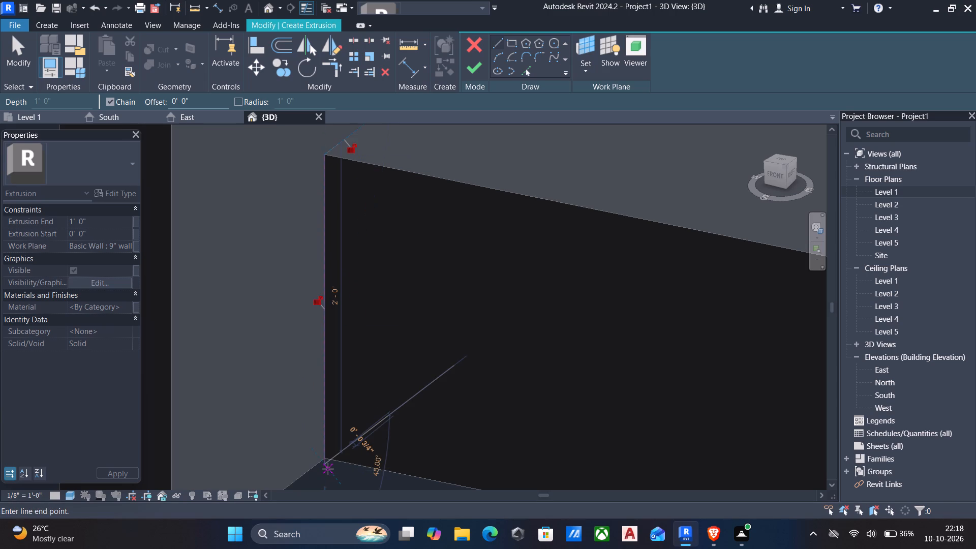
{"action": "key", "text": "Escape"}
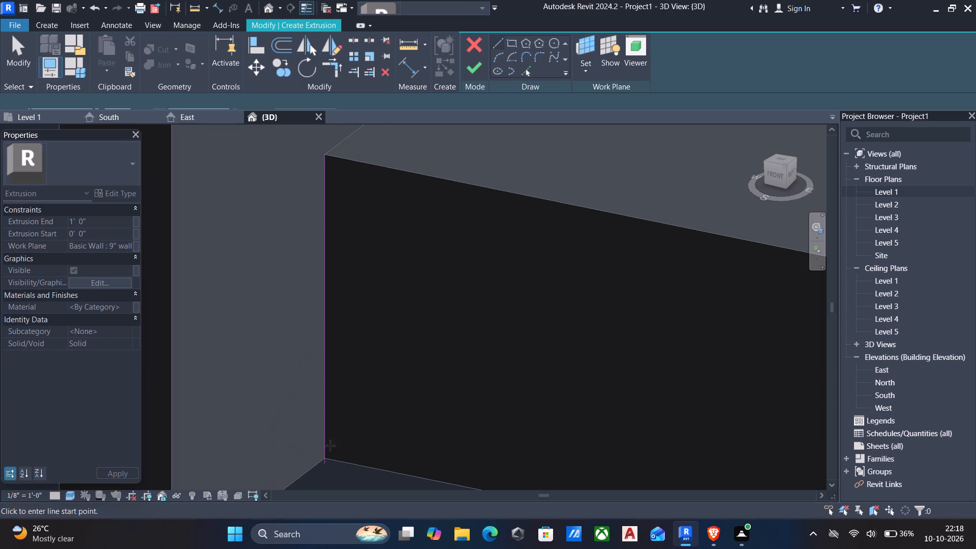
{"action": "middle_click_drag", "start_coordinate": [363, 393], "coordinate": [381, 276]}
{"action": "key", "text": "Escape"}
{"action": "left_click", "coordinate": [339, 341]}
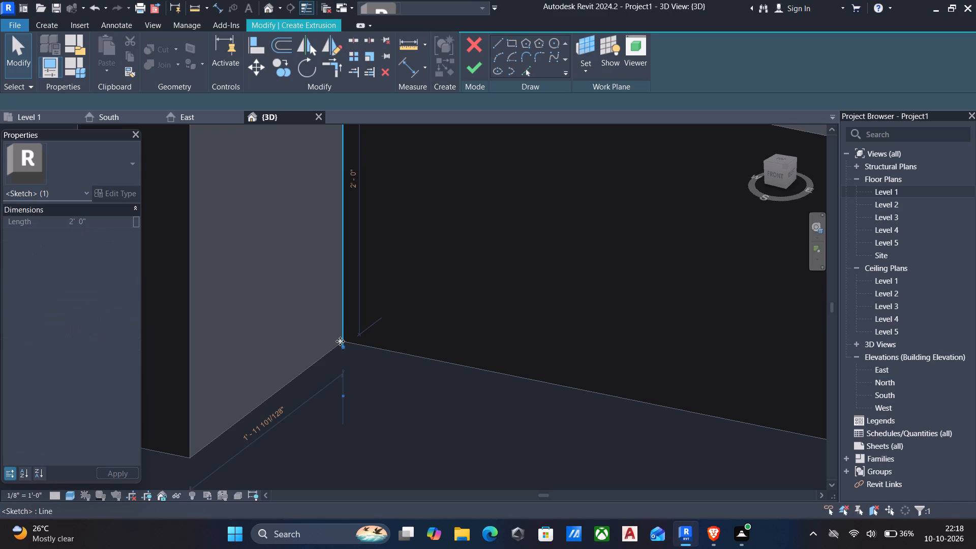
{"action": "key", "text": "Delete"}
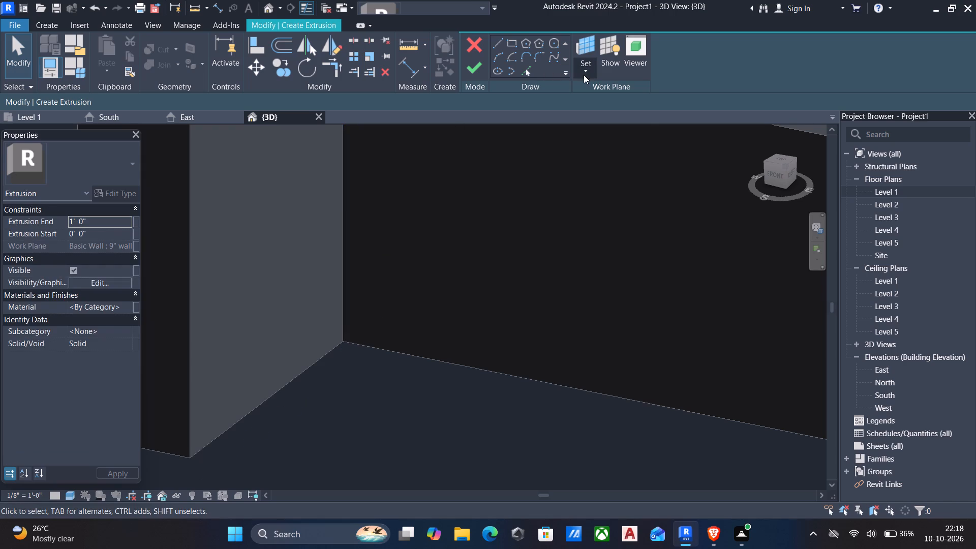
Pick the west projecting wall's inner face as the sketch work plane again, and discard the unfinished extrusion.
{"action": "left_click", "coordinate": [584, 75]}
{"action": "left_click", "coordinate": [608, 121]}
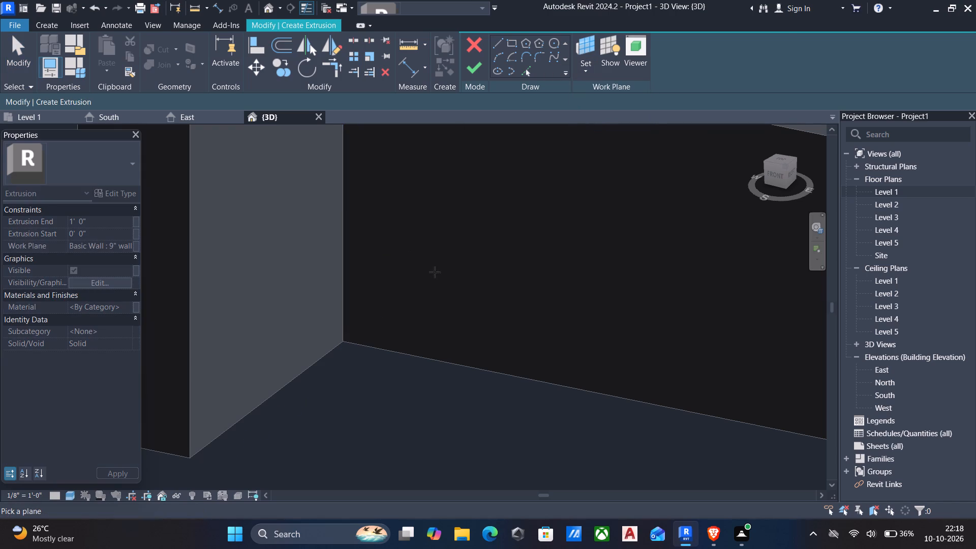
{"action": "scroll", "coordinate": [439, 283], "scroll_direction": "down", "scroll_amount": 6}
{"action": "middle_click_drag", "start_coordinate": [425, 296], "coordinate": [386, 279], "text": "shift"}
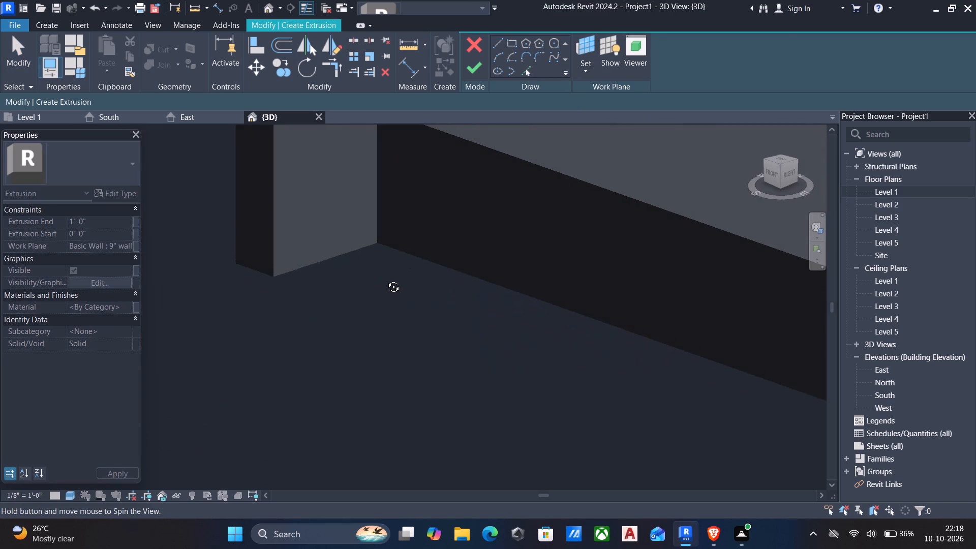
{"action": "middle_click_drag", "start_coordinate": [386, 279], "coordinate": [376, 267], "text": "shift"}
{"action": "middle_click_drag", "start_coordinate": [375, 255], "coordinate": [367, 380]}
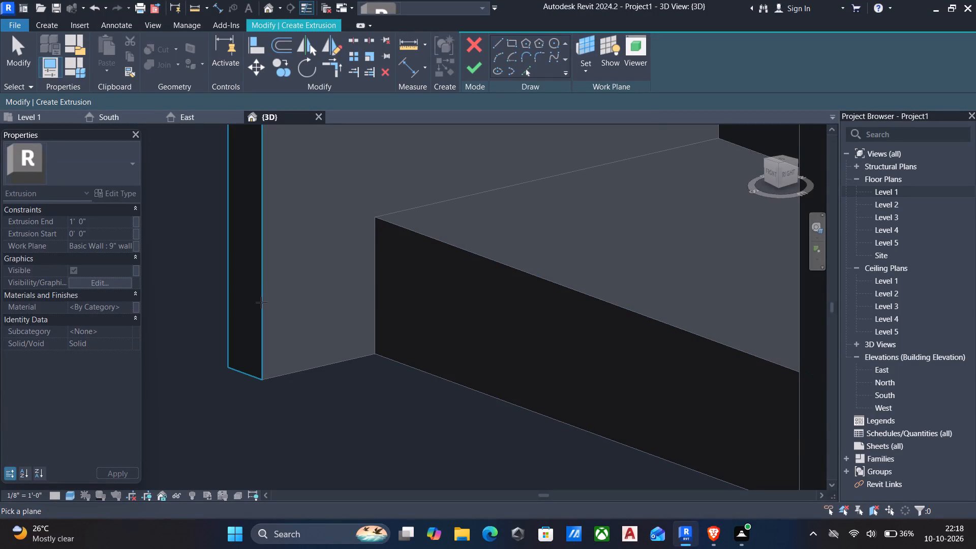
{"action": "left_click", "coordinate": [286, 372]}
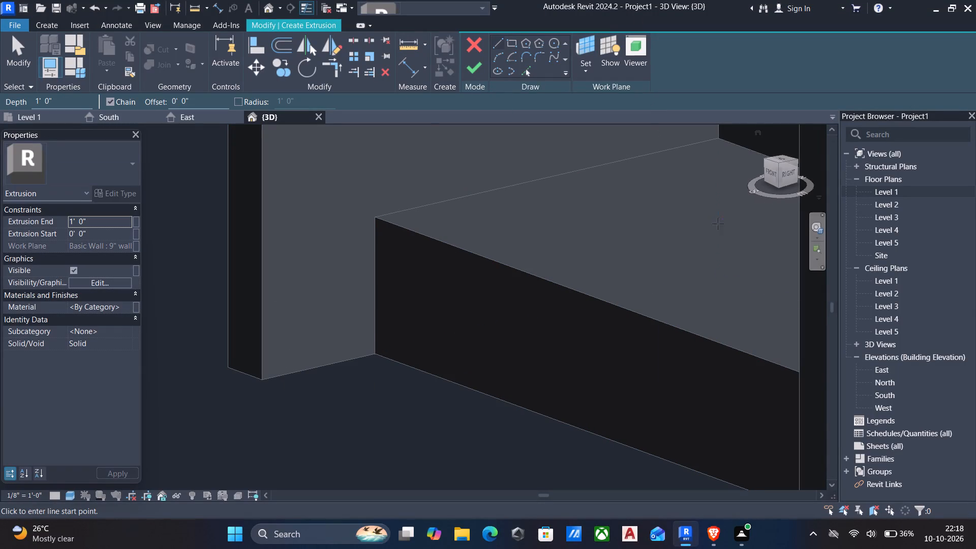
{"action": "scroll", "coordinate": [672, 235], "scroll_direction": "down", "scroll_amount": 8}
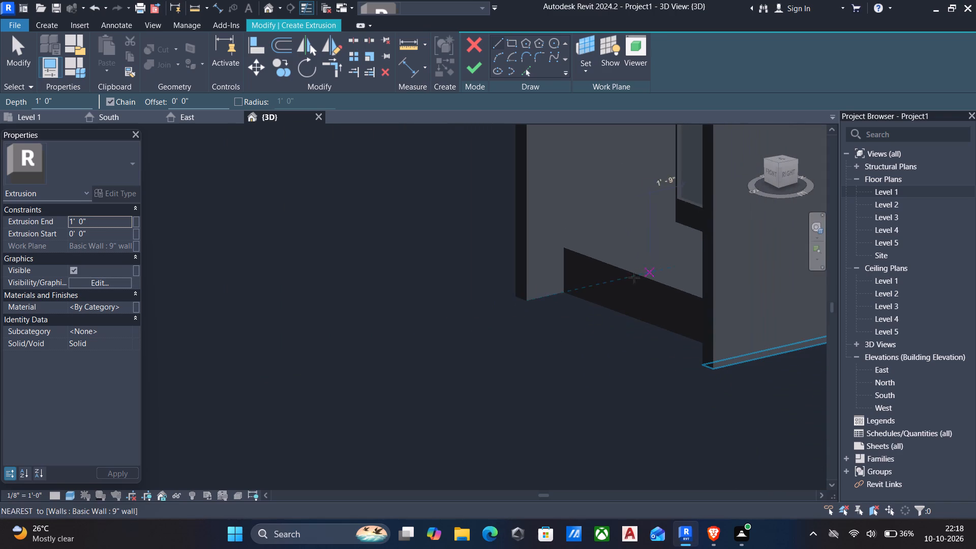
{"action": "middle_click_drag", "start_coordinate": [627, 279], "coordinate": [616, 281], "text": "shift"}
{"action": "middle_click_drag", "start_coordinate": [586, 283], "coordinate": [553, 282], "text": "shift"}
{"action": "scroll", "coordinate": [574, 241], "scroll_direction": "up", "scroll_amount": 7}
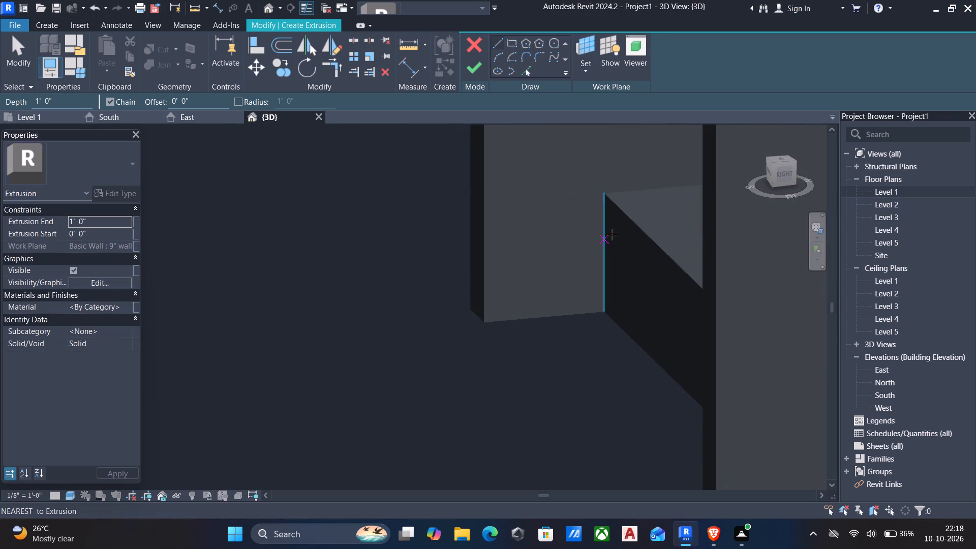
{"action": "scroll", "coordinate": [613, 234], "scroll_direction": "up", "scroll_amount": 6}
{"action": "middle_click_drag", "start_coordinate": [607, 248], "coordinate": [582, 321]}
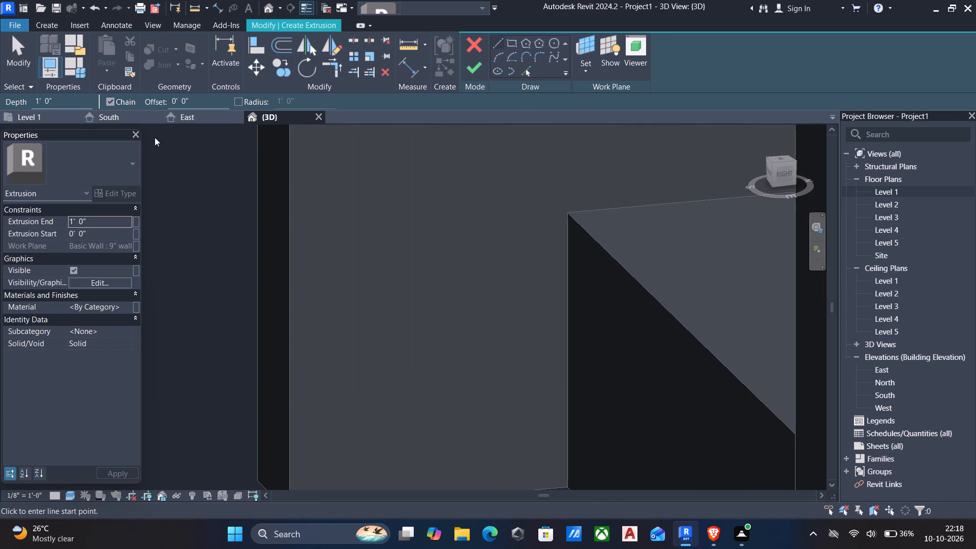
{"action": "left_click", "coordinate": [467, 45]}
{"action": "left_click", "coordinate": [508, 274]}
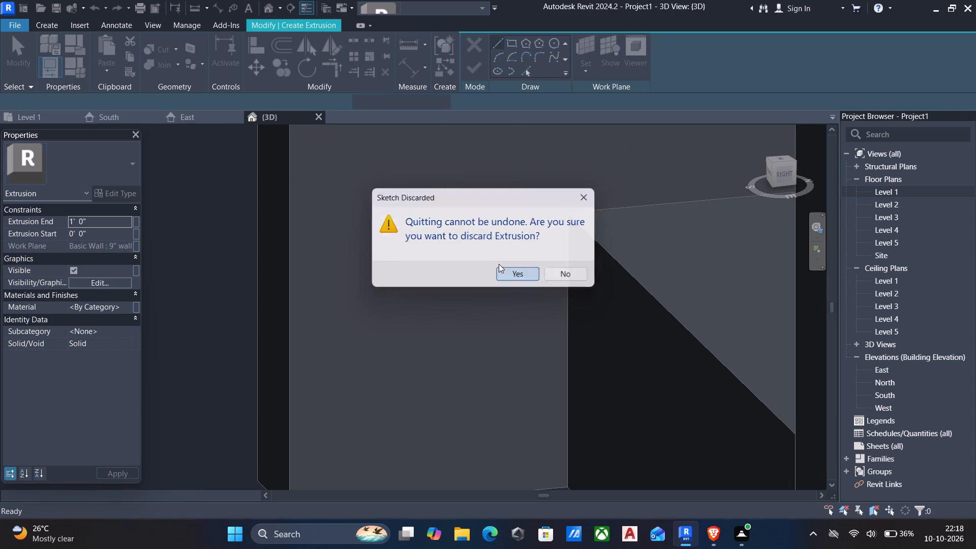
Align the top face of the entrance platform extrusion with the sill surface at the bottom of the door opening.
{"action": "middle_click_drag", "start_coordinate": [408, 254], "coordinate": [523, 150]}
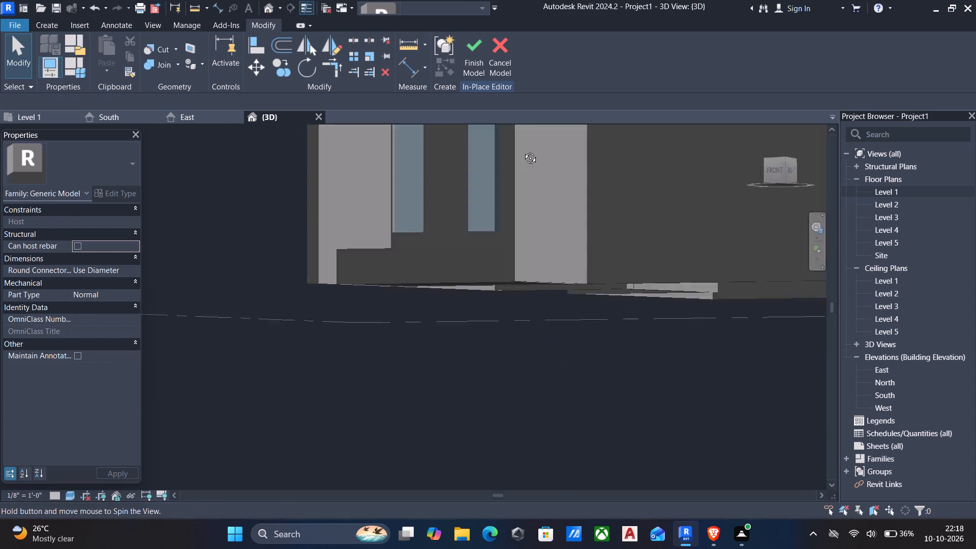
{"action": "middle_click_drag", "start_coordinate": [523, 150], "coordinate": [543, 249]}
{"action": "scroll", "coordinate": [527, 250], "scroll_direction": "up", "scroll_amount": 6}
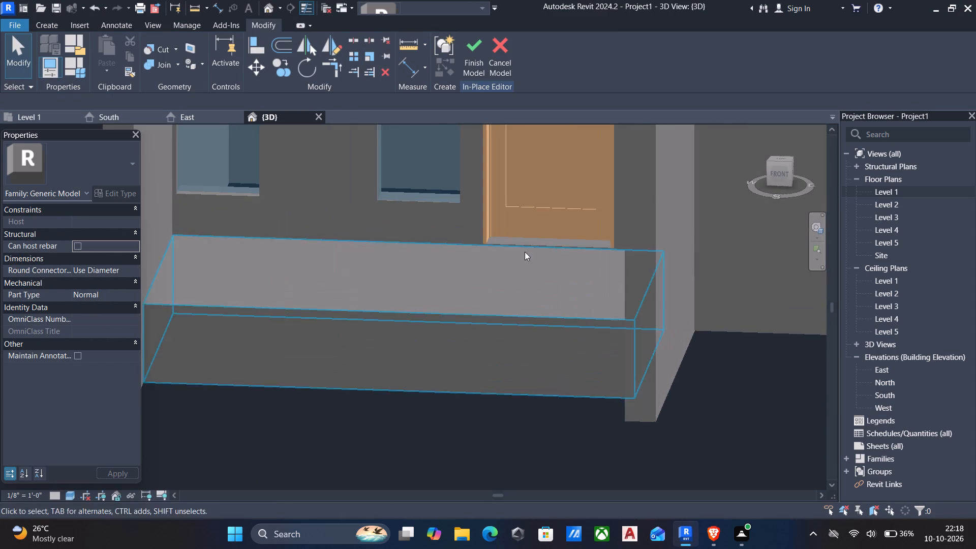
{"action": "scroll", "coordinate": [521, 255], "scroll_direction": "up", "scroll_amount": 6}
{"action": "scroll", "coordinate": [468, 234], "scroll_direction": "up", "scroll_amount": 6}
{"action": "scroll", "coordinate": [401, 260], "scroll_direction": "down", "scroll_amount": 8}
{"action": "scroll", "coordinate": [440, 318], "scroll_direction": "down", "scroll_amount": 3}
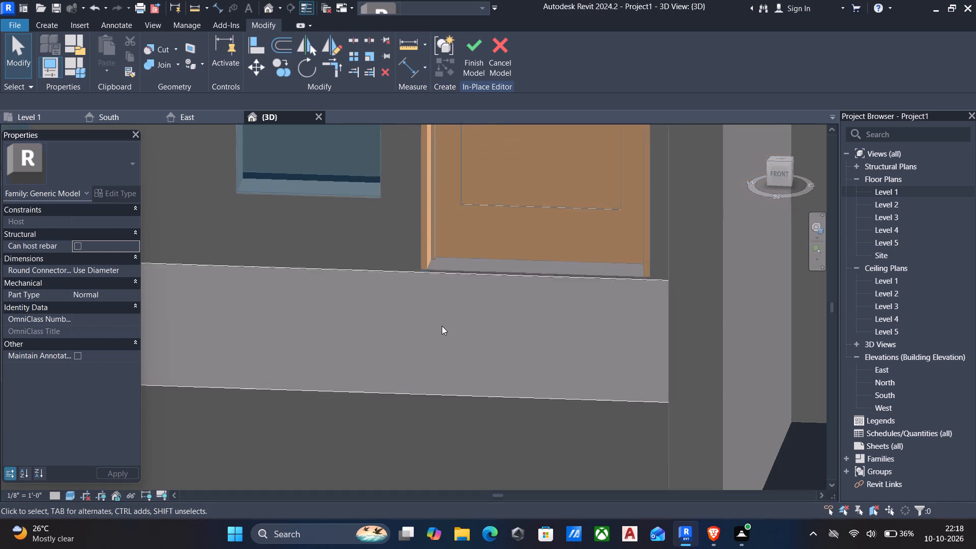
{"action": "scroll", "coordinate": [442, 326], "scroll_direction": "down", "scroll_amount": 2}
{"action": "key", "text": "a"}
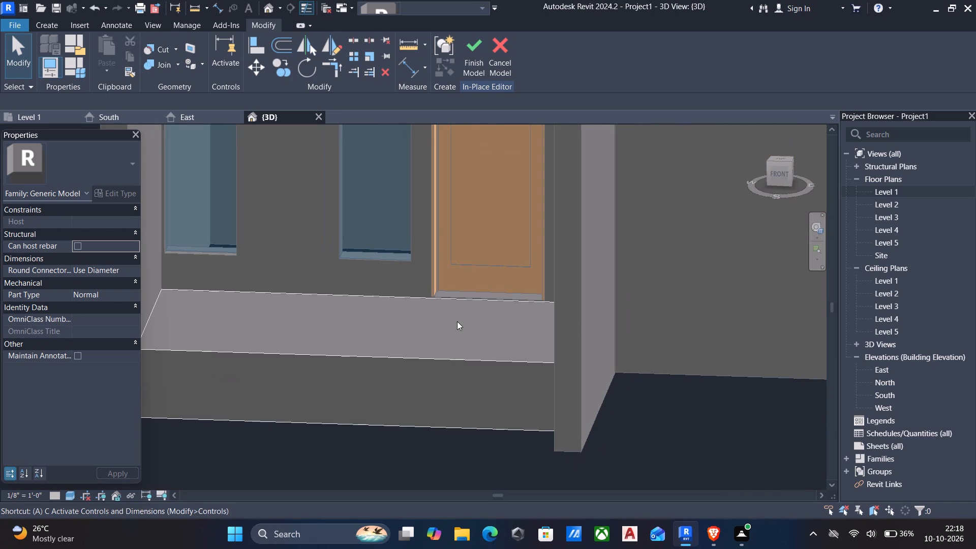
{"action": "key", "text": "l"}
{"action": "scroll", "coordinate": [461, 296], "scroll_direction": "up", "scroll_amount": 6}
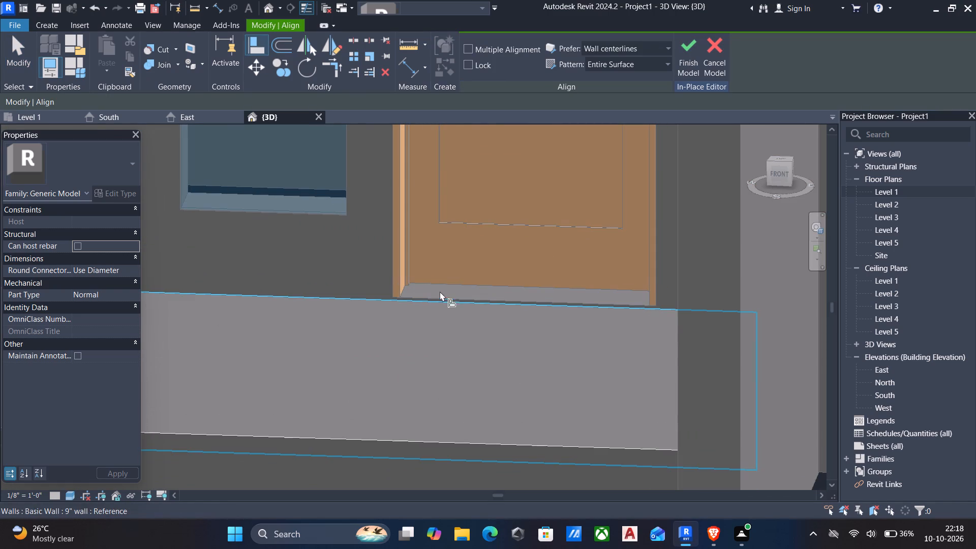
{"action": "left_click", "coordinate": [436, 294]}
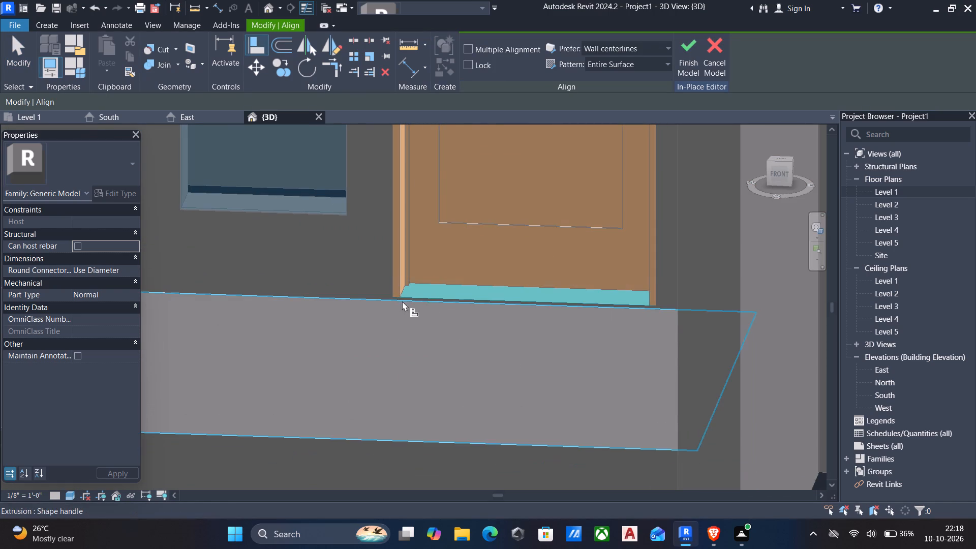
{"action": "left_click", "coordinate": [432, 440]}
{"action": "scroll", "coordinate": [434, 437], "scroll_direction": "down", "scroll_amount": 5}
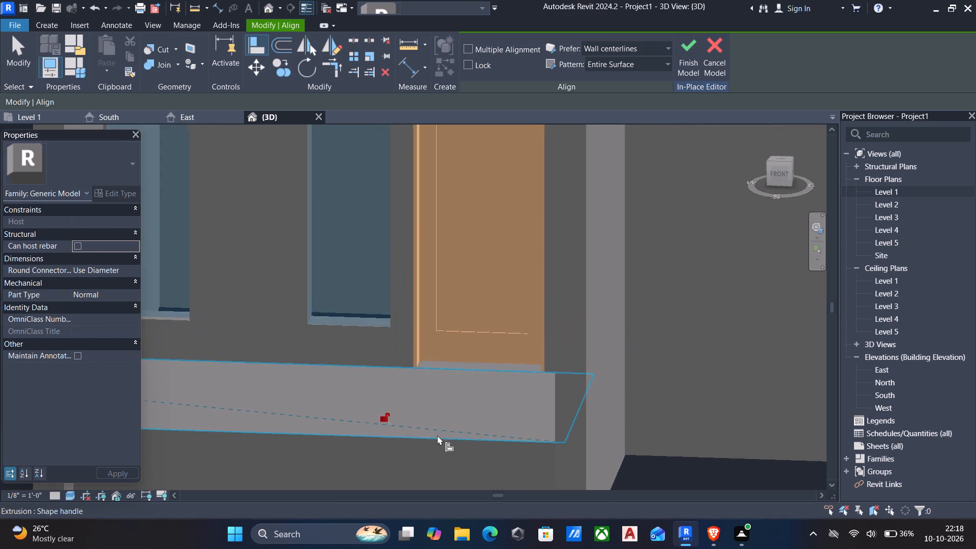
{"action": "scroll", "coordinate": [481, 381], "scroll_direction": "up", "scroll_amount": 2}
{"action": "middle_click_drag", "start_coordinate": [484, 379], "coordinate": [589, 338]}
{"action": "key", "text": "Escape"}
Measure the height of the entrance platform's front face at its corner beside the west projecting wall.
{"action": "scroll", "coordinate": [393, 318], "scroll_direction": "down", "scroll_amount": 7}
{"action": "middle_click_drag", "start_coordinate": [409, 327], "coordinate": [507, 311]}
{"action": "scroll", "coordinate": [511, 308], "scroll_direction": "up", "scroll_amount": 1}
{"action": "type", "text": "dd"}
{"action": "scroll", "coordinate": [392, 360], "scroll_direction": "up", "scroll_amount": 6}
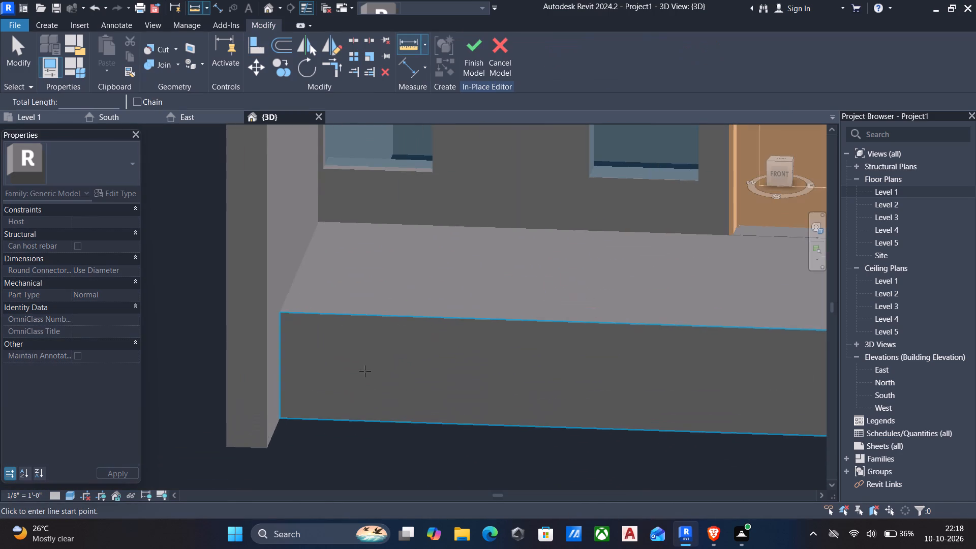
{"action": "left_click", "coordinate": [277, 419]}
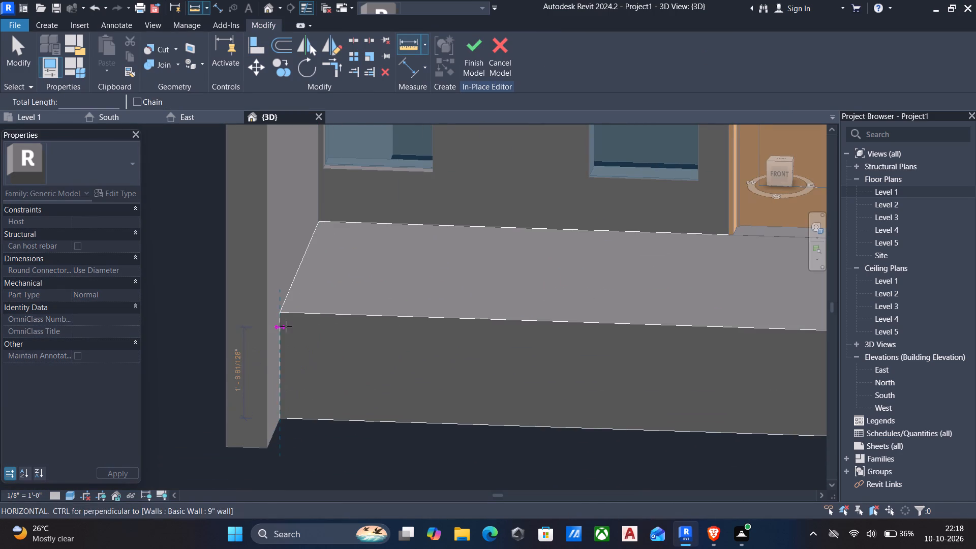
{"action": "key", "text": "Escape"}
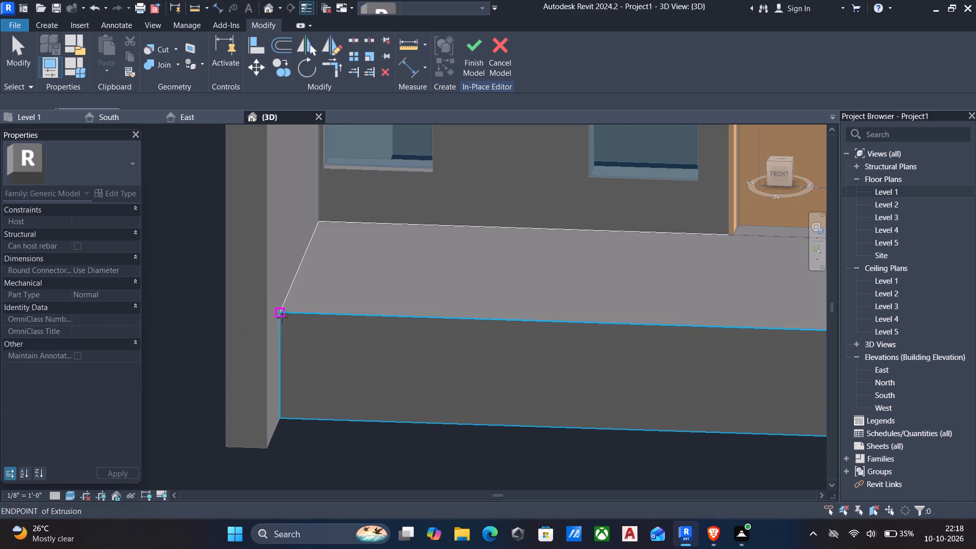
Start a new in-place extrusion with the west projecting wall's inner face as its sketch work plane.
{"action": "scroll", "coordinate": [332, 310], "scroll_direction": "down", "scroll_amount": 5}
{"action": "left_click", "coordinate": [46, 26]}
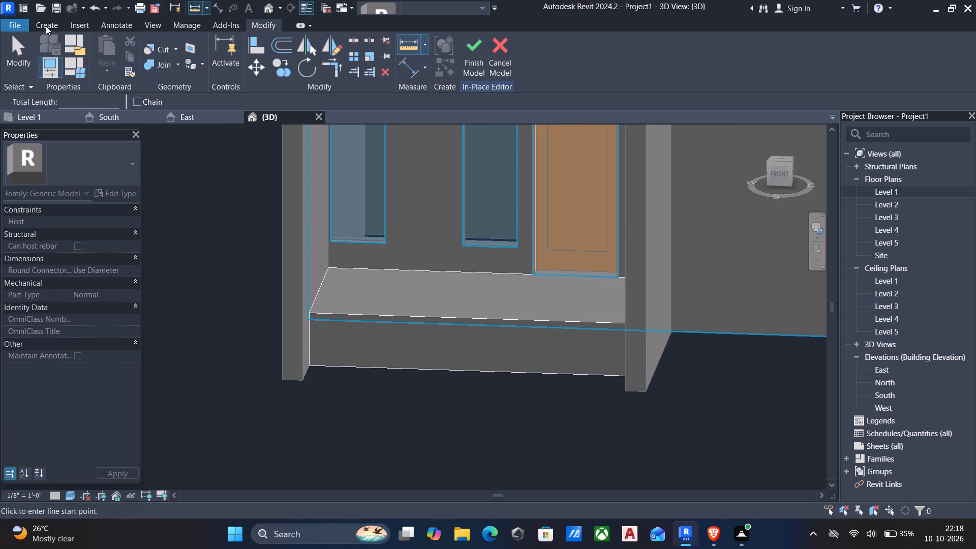
{"action": "left_click", "coordinate": [113, 50]}
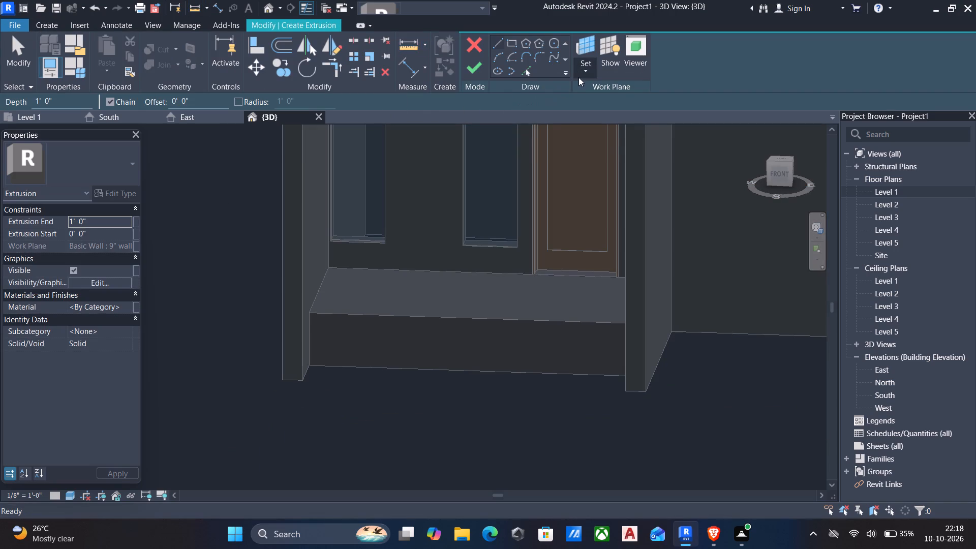
{"action": "left_click", "coordinate": [578, 77]}
{"action": "left_click", "coordinate": [604, 118]}
{"action": "scroll", "coordinate": [568, 229], "scroll_direction": "down", "scroll_amount": 1}
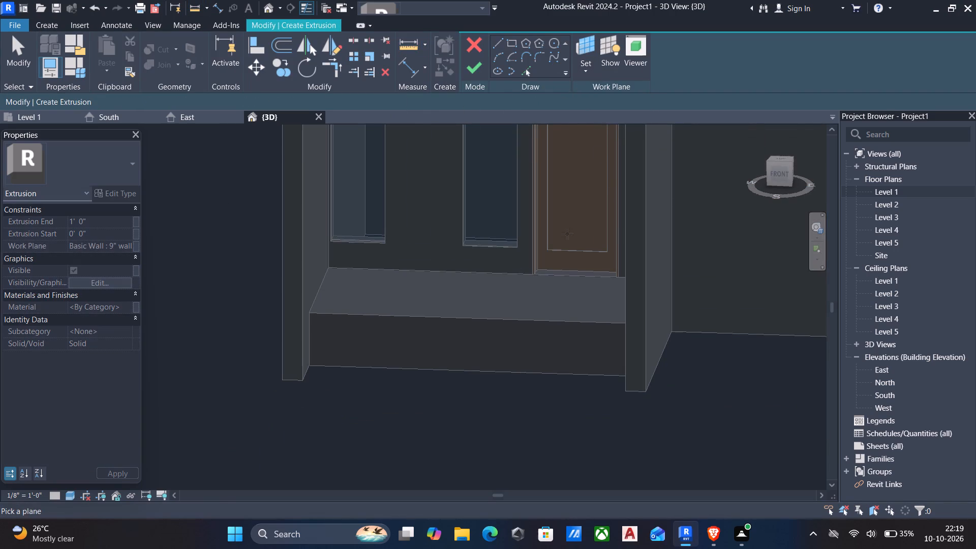
{"action": "scroll", "coordinate": [567, 234], "scroll_direction": "down", "scroll_amount": 2}
{"action": "middle_click_drag", "start_coordinate": [561, 247], "coordinate": [454, 308], "text": "shift"}
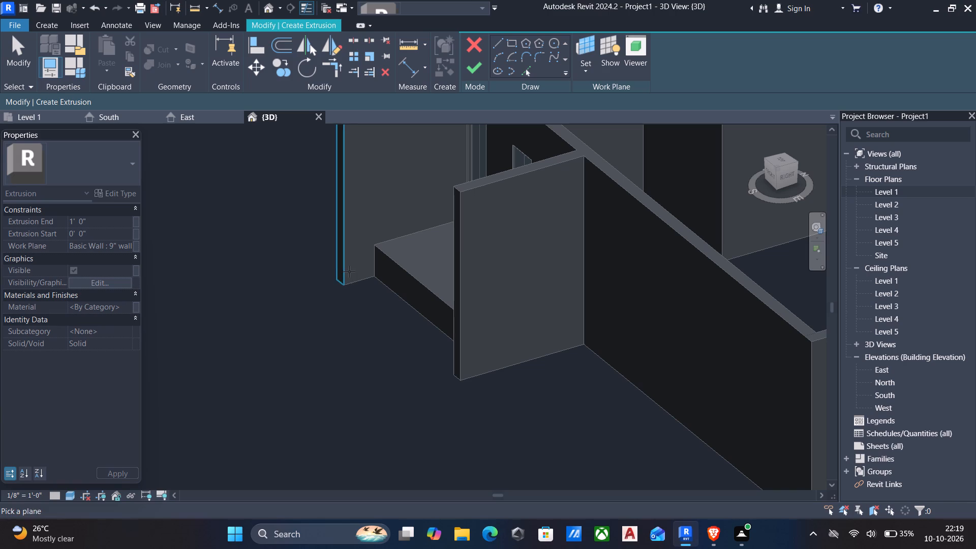
{"action": "left_click", "coordinate": [353, 281]}
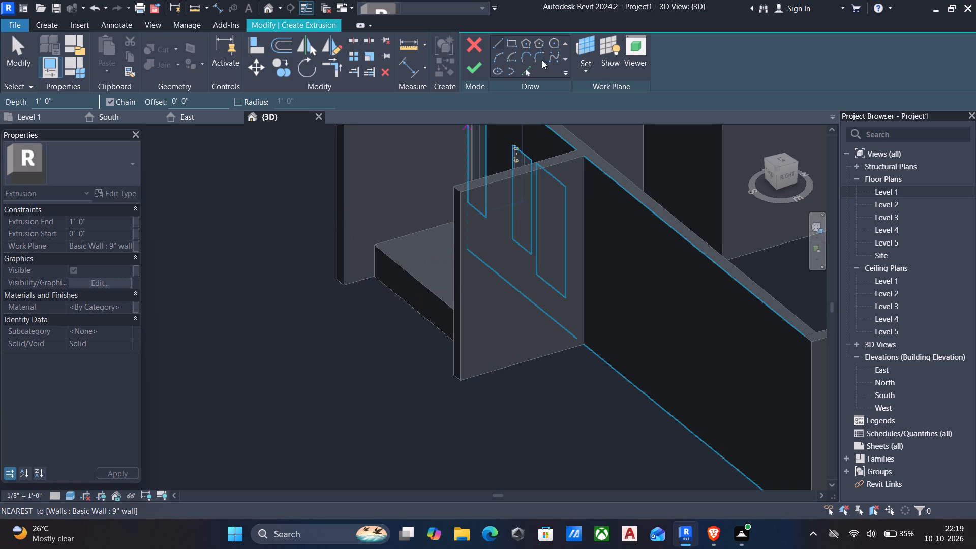
Sketch a 2'-0" vertical line up the platform's front corner, a top tread about 1'-0" outward, and an 8" riser down.
{"action": "left_click", "coordinate": [495, 45]}
{"action": "scroll", "coordinate": [370, 287], "scroll_direction": "up", "scroll_amount": 13}
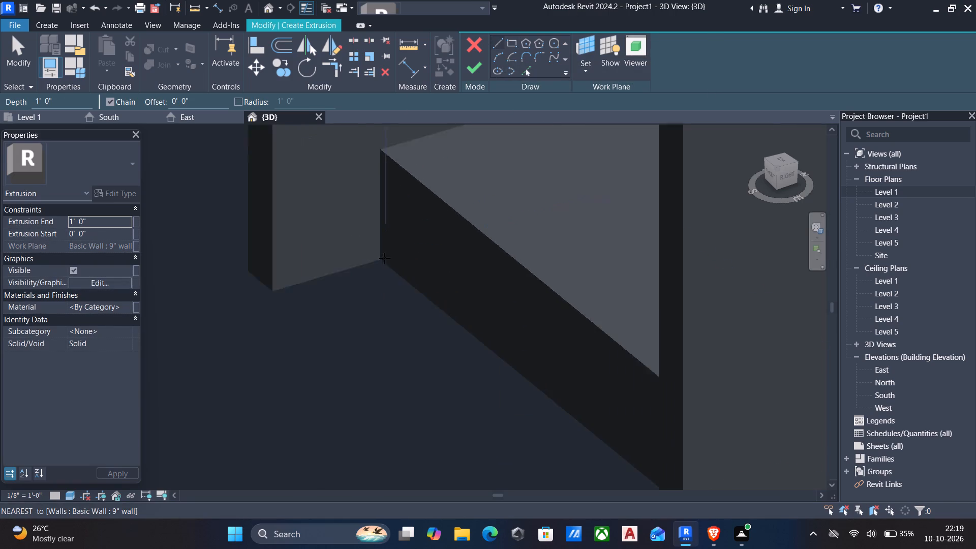
{"action": "left_click", "coordinate": [373, 264]}
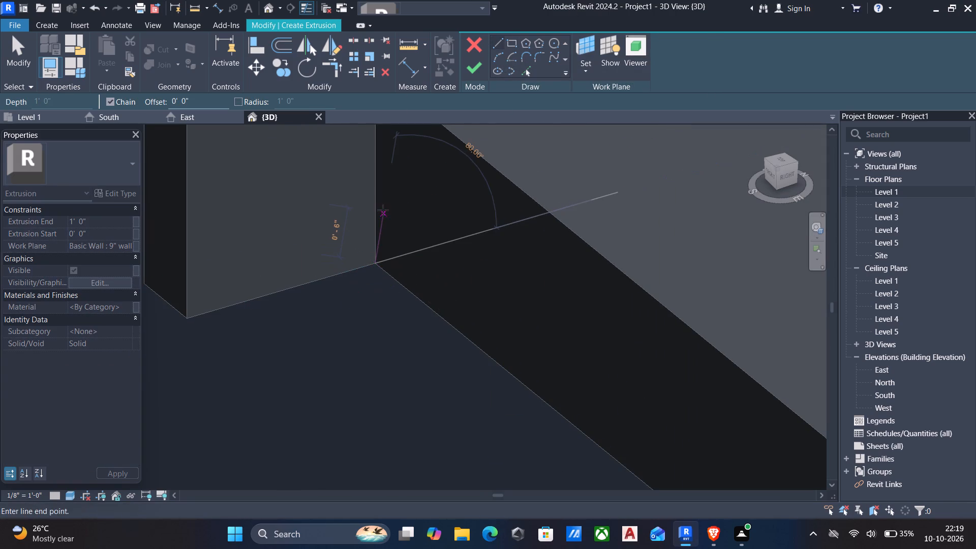
{"action": "middle_click_drag", "start_coordinate": [383, 211], "coordinate": [375, 292]}
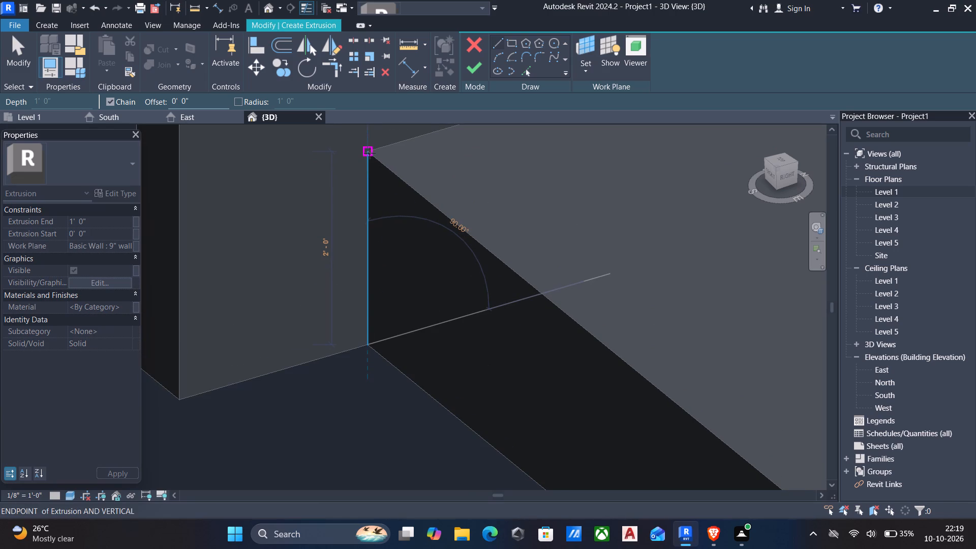
{"action": "left_click", "coordinate": [369, 151]}
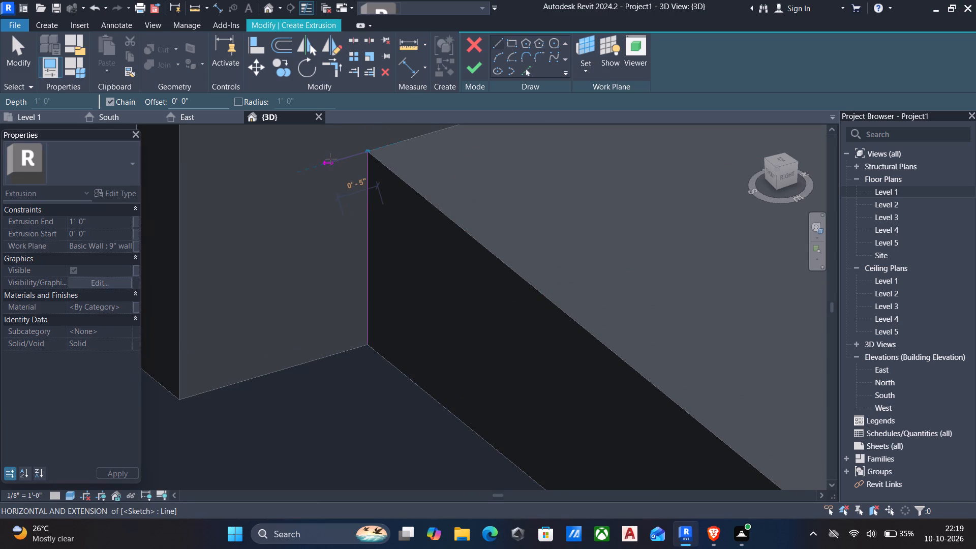
{"action": "left_click", "coordinate": [269, 176]}
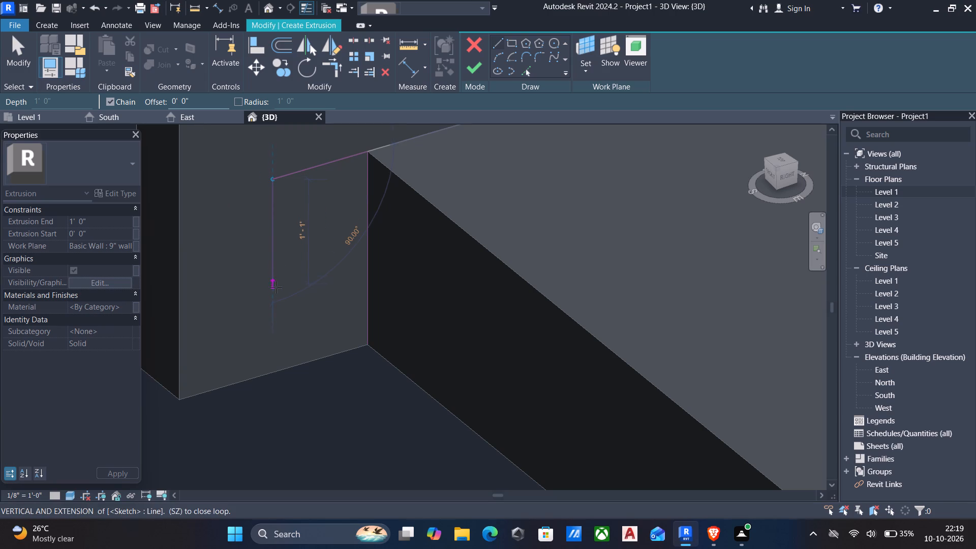
{"action": "left_click", "coordinate": [270, 243]}
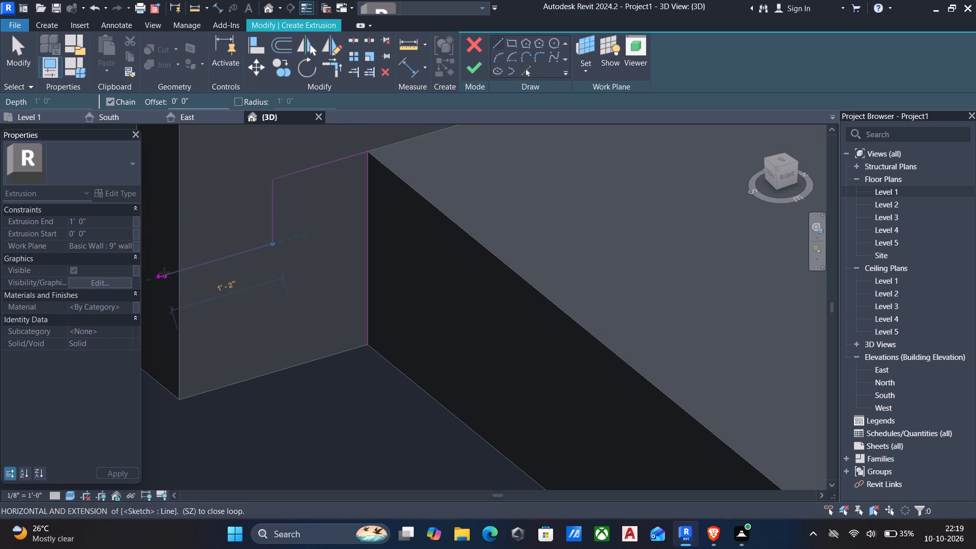
Continue the stair profile with two 1'-0" treads and 8" risers, close it at the platform's bottom front corner, and finish the extrusion.
{"action": "type", "text": "1'"}
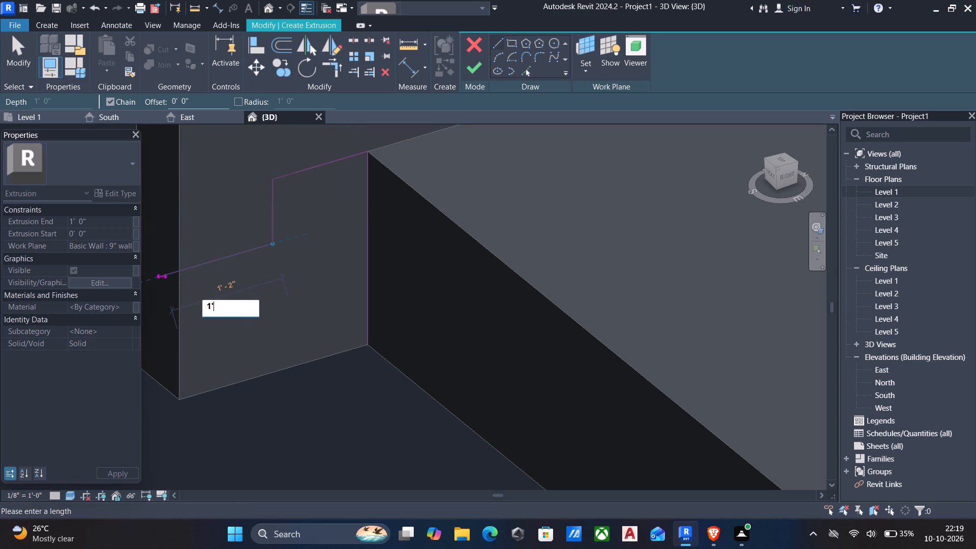
{"action": "key", "text": "Return"}
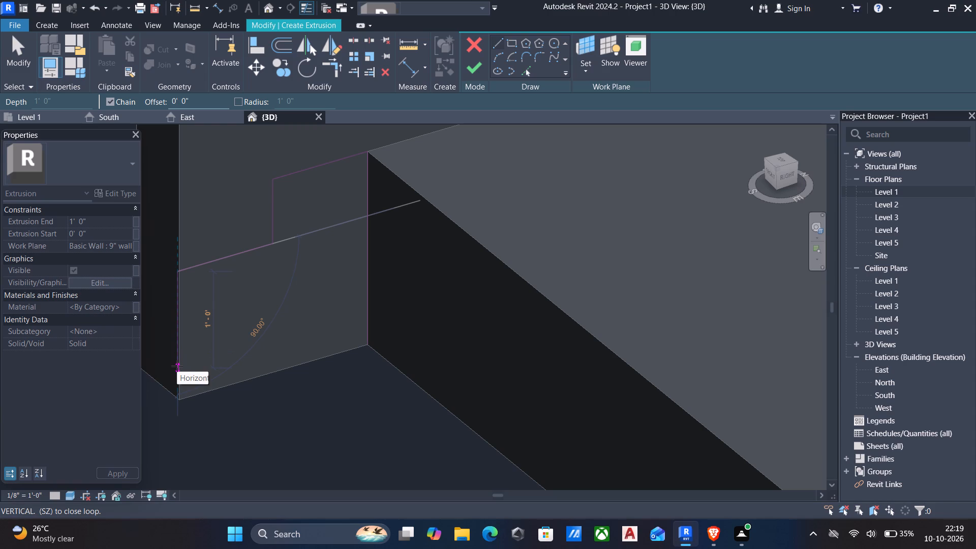
{"action": "key", "text": "8"}
{"action": "key", "text": "shift+quotedbl"}
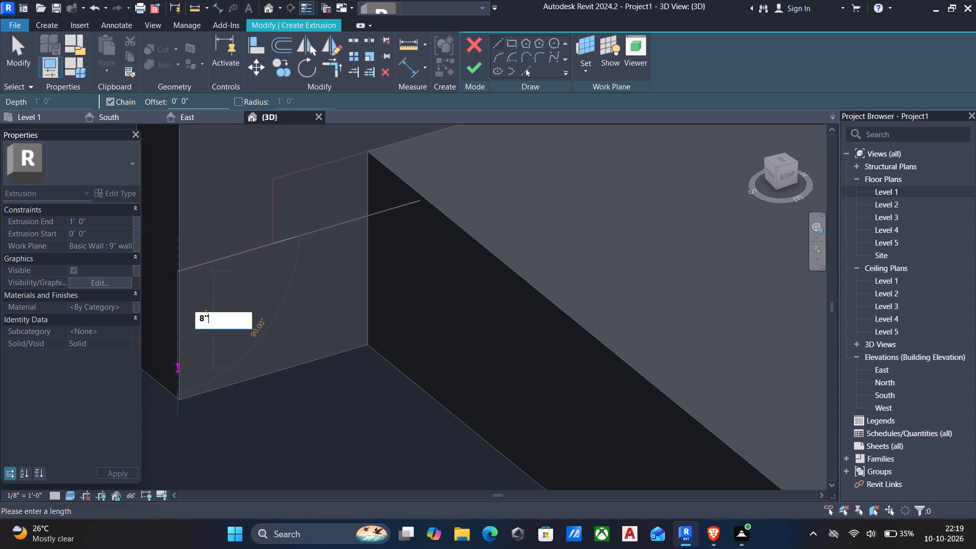
{"action": "key", "text": "Return"}
{"action": "middle_click_drag", "start_coordinate": [216, 345], "coordinate": [352, 316]}
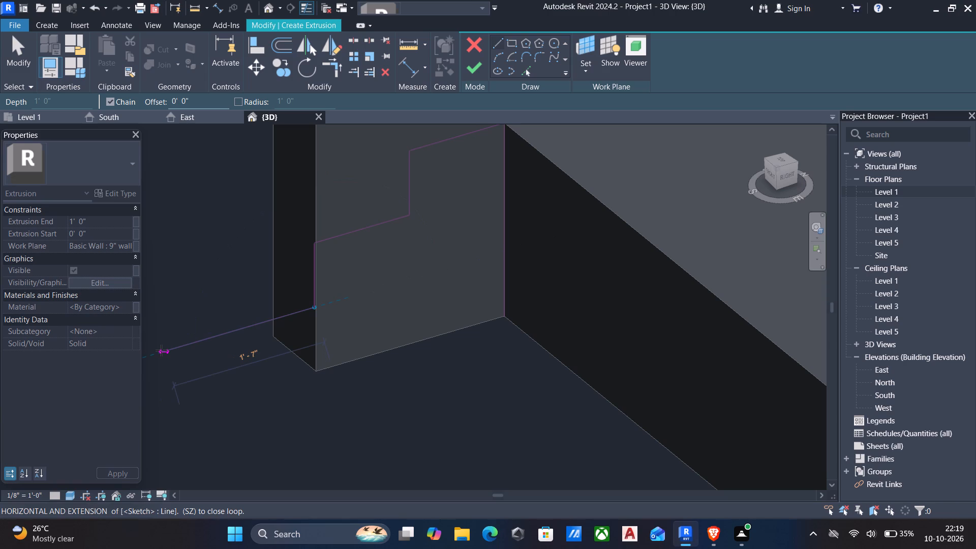
{"action": "type", "text": "1'"}
{"action": "key", "text": "Return"}
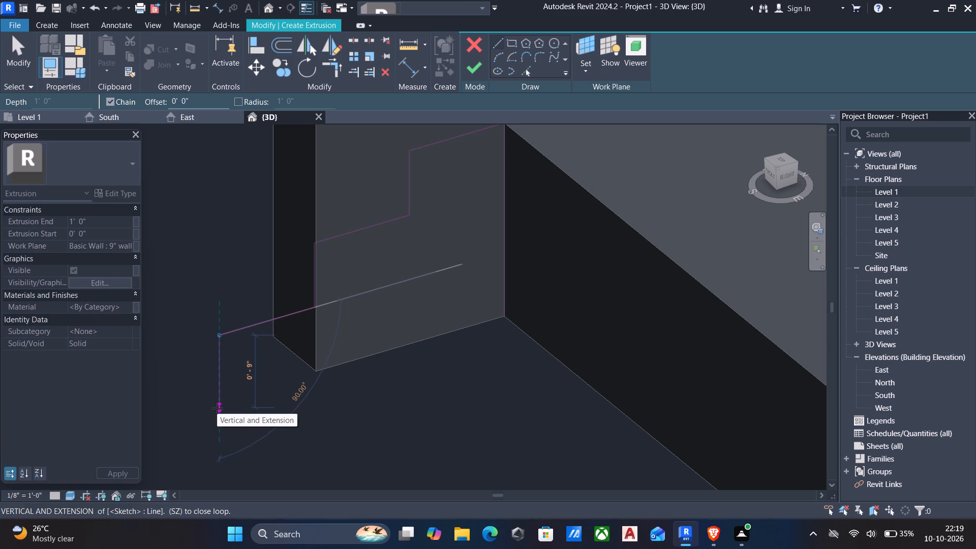
{"action": "type", "text": "8\""}
{"action": "key", "text": "Return"}
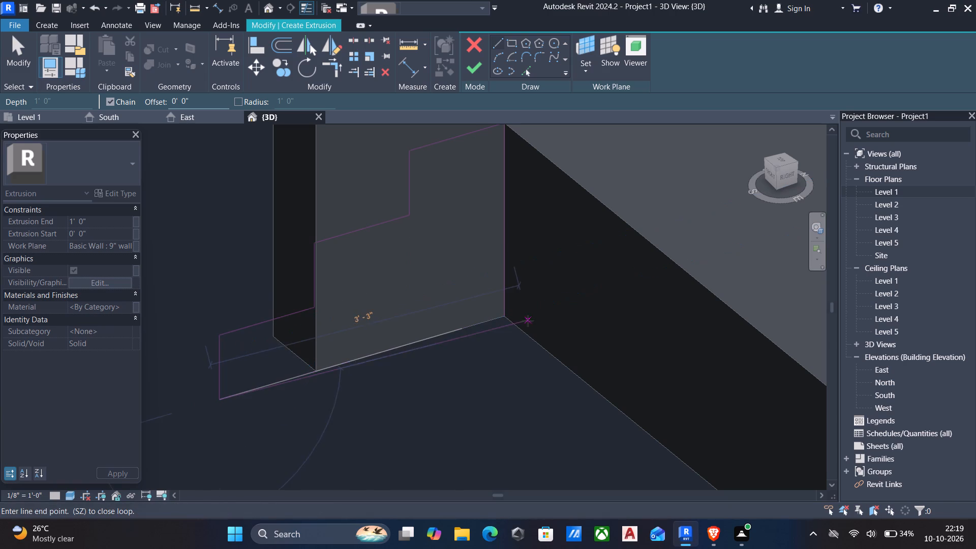
{"action": "left_click", "coordinate": [502, 316]}
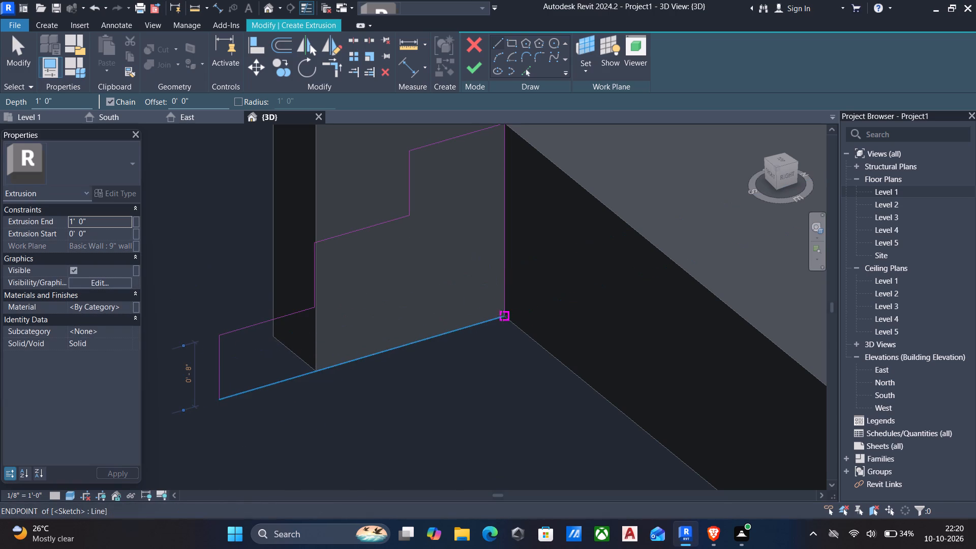
{"action": "key", "text": "Escape"}
{"action": "left_click", "coordinate": [475, 63]}
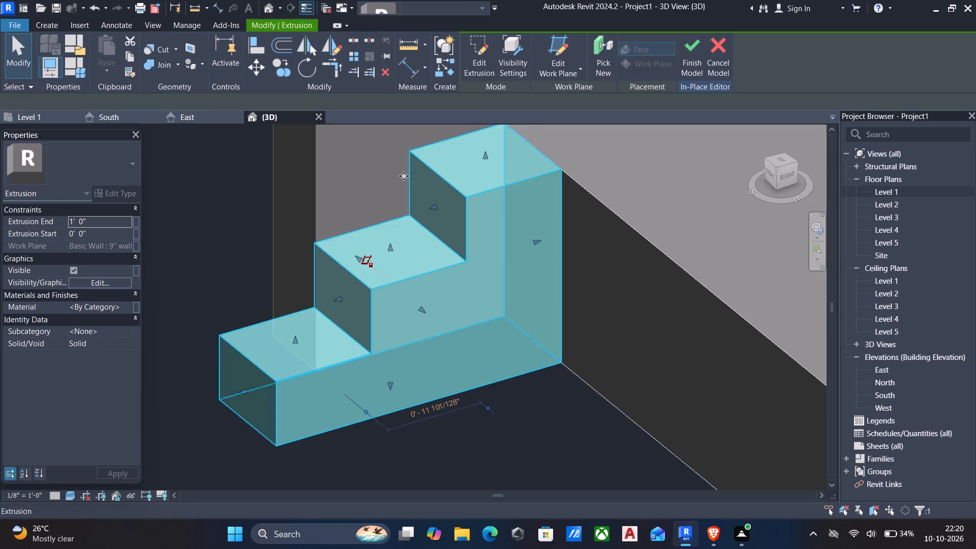
Align the free side face of the stair extrusion with the east projecting wall's inner face so the steps span the platform.
{"action": "scroll", "coordinate": [396, 198], "scroll_direction": "down", "scroll_amount": 13}
{"action": "scroll", "coordinate": [432, 273], "scroll_direction": "down", "scroll_amount": 1}
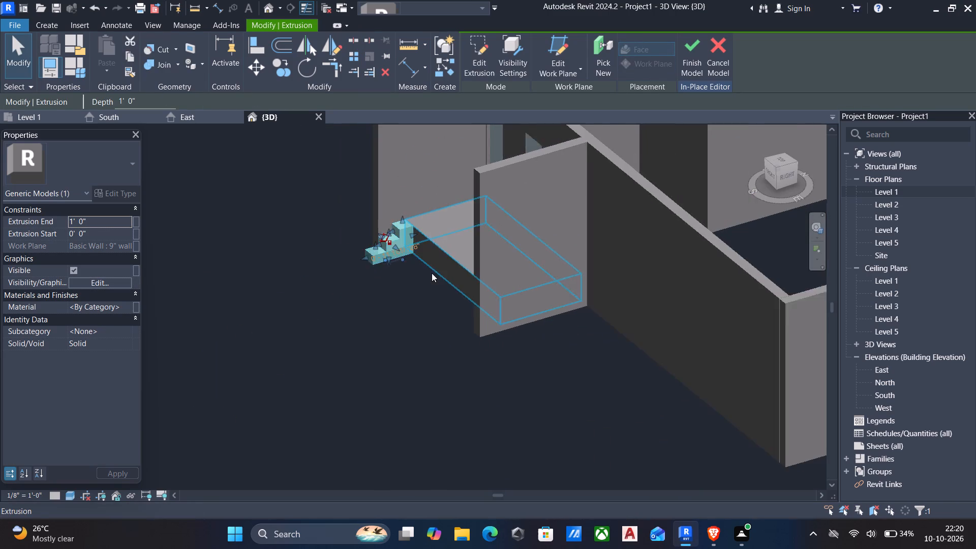
{"action": "scroll", "coordinate": [432, 273], "scroll_direction": "down", "scroll_amount": 2}
{"action": "middle_click_drag", "start_coordinate": [431, 273], "coordinate": [539, 324], "text": "shift"}
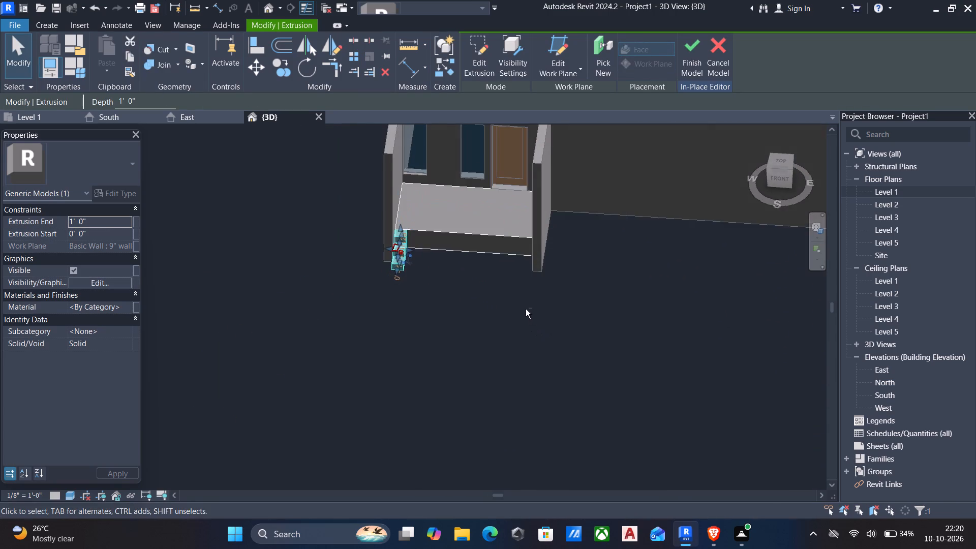
{"action": "middle_click_drag", "start_coordinate": [521, 309], "coordinate": [412, 280], "text": "shift"}
{"action": "key", "text": "shift+Escape"}
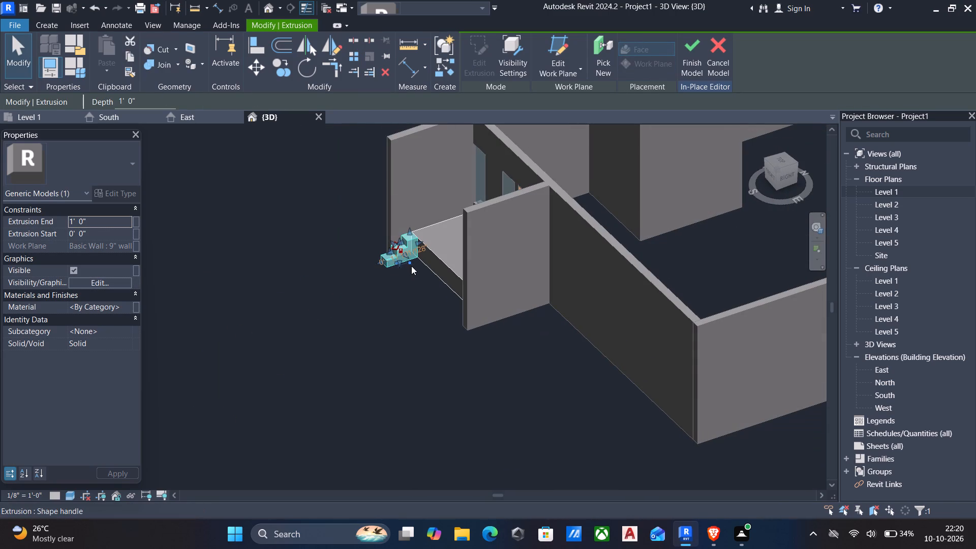
{"action": "key", "text": "Escape"}
{"action": "left_click", "coordinate": [388, 259]}
{"action": "middle_click_drag", "start_coordinate": [412, 282], "coordinate": [468, 286], "text": "shift"}
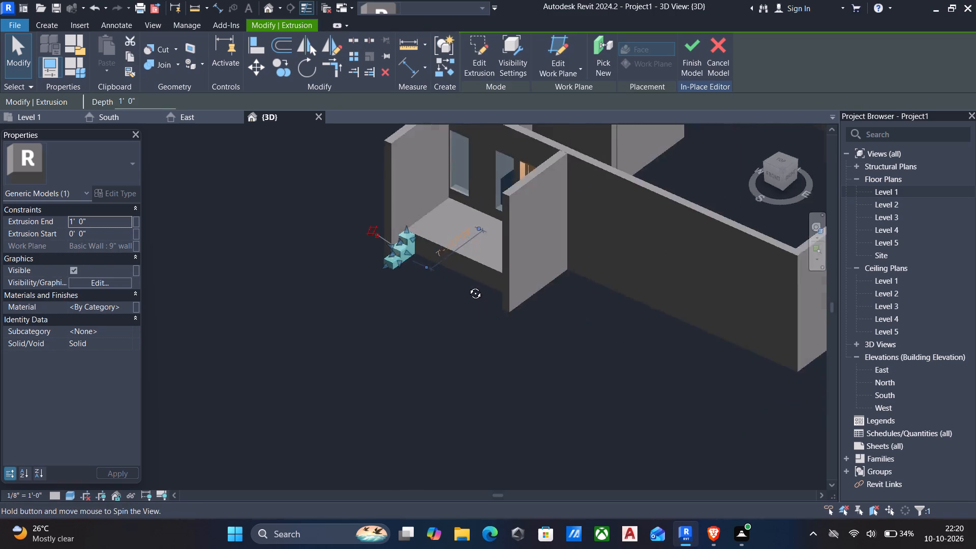
{"action": "middle_click_drag", "start_coordinate": [468, 286], "coordinate": [537, 294], "text": "shift"}
{"action": "key", "text": "a"}
{"action": "key", "text": "l"}
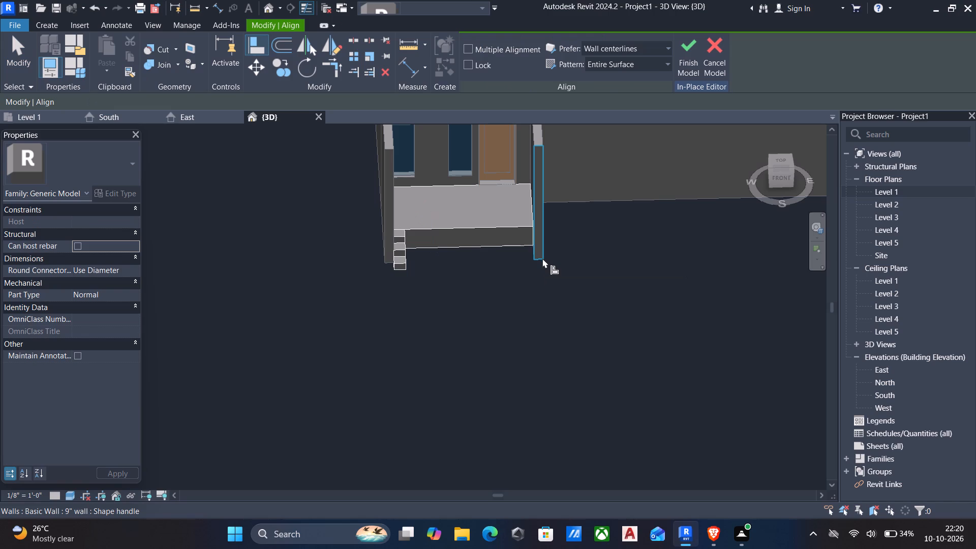
{"action": "middle_click_drag", "start_coordinate": [532, 281], "coordinate": [577, 273], "text": "shift"}
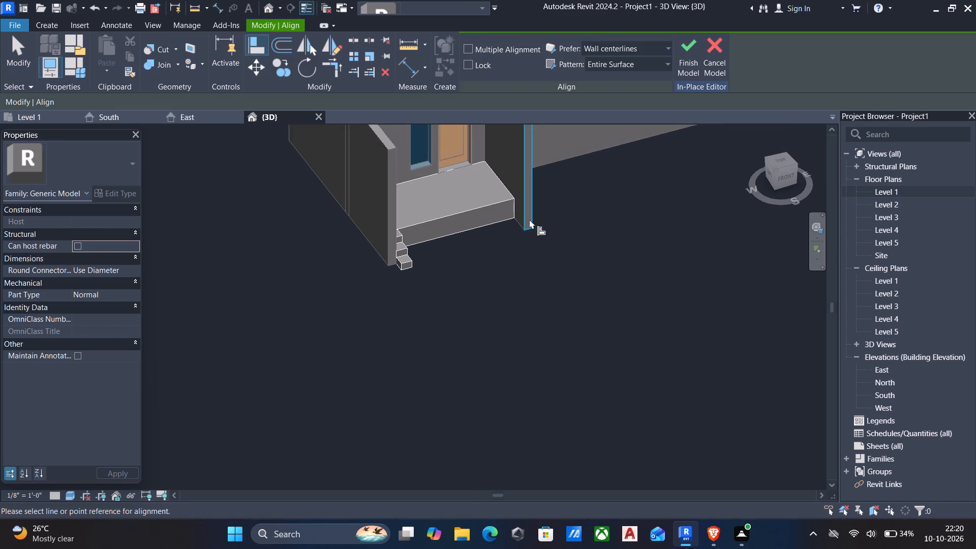
{"action": "middle_click_drag", "start_coordinate": [518, 194], "coordinate": [524, 337]}
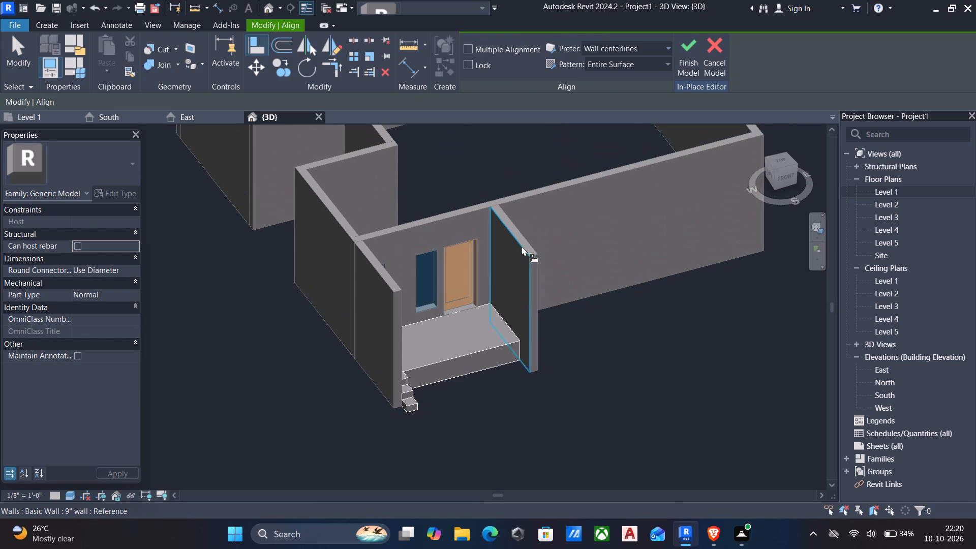
{"action": "left_click", "coordinate": [522, 254]}
{"action": "scroll", "coordinate": [514, 346], "scroll_direction": "down", "scroll_amount": 3}
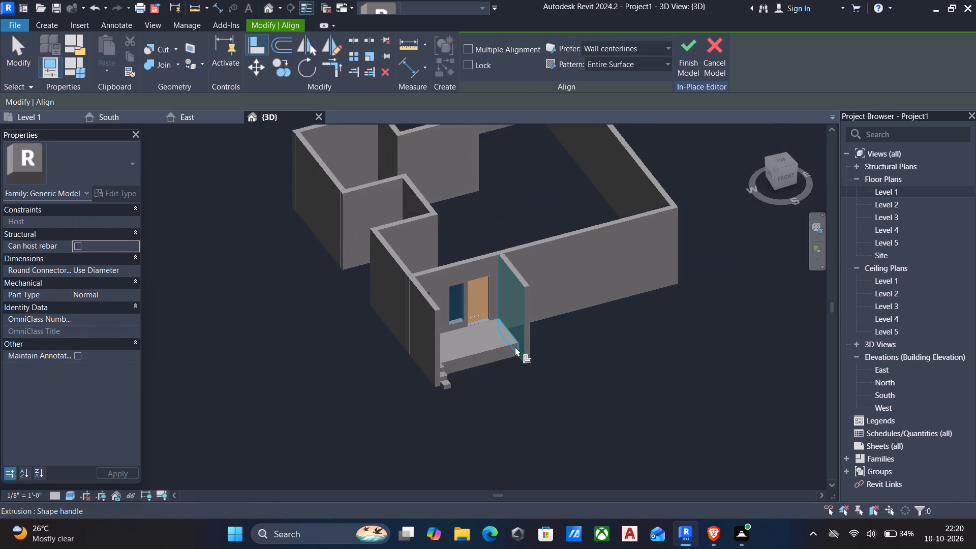
{"action": "middle_click_drag", "start_coordinate": [512, 354], "coordinate": [383, 326], "text": "shift"}
{"action": "scroll", "coordinate": [443, 377], "scroll_direction": "up", "scroll_amount": 5}
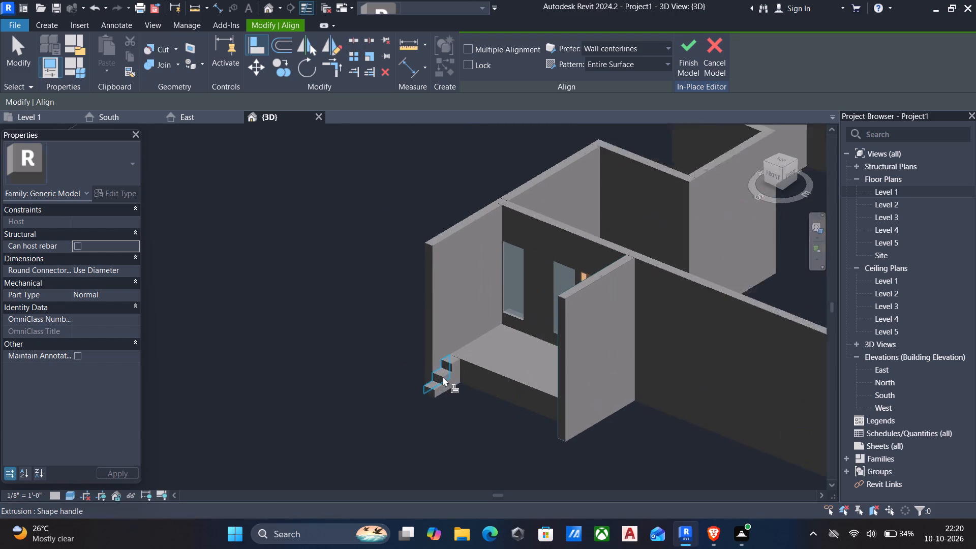
{"action": "left_click", "coordinate": [453, 370]}
{"action": "scroll", "coordinate": [350, 338], "scroll_direction": "down", "scroll_amount": 5}
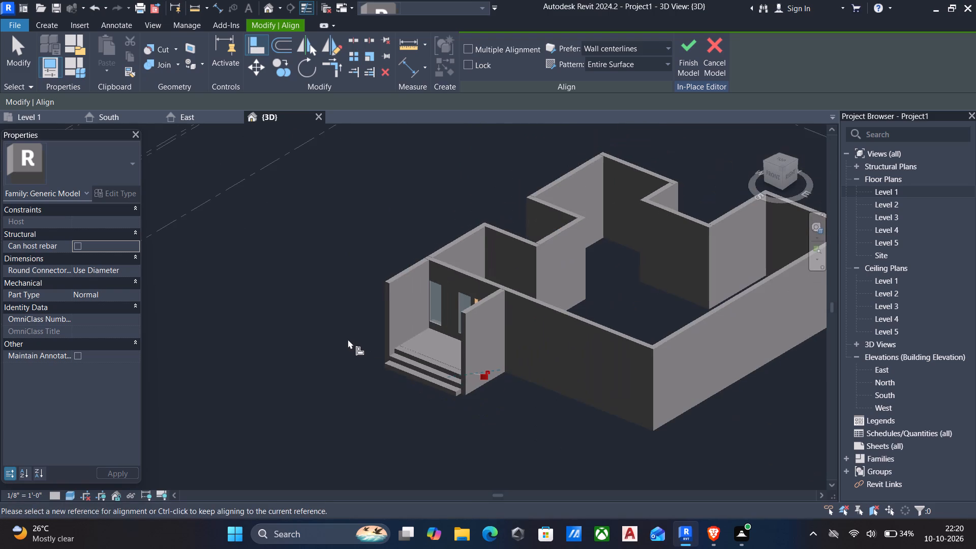
{"action": "key", "text": "Escape"}
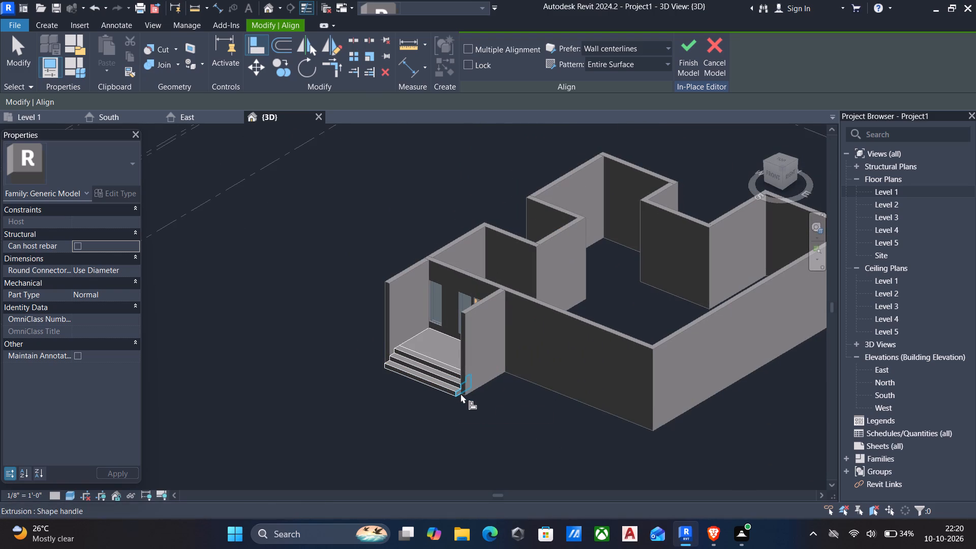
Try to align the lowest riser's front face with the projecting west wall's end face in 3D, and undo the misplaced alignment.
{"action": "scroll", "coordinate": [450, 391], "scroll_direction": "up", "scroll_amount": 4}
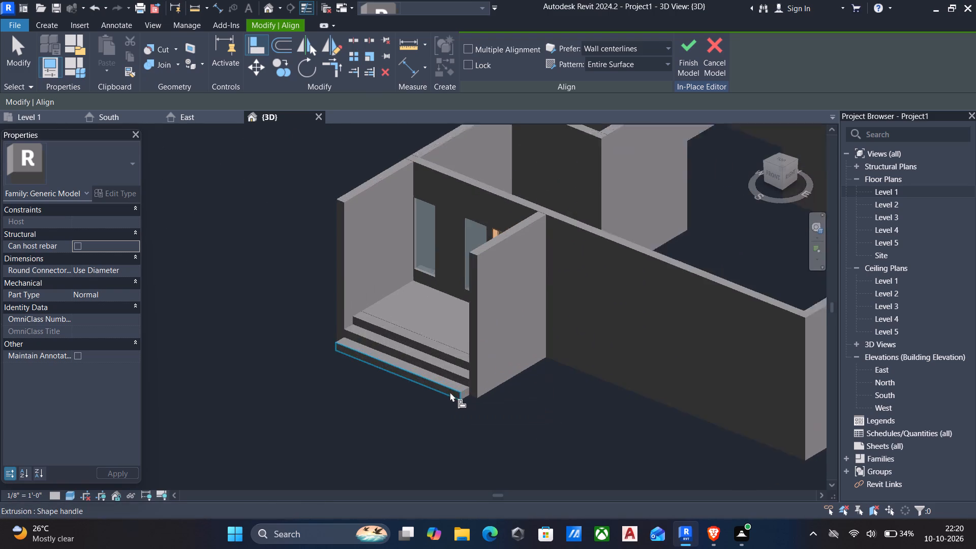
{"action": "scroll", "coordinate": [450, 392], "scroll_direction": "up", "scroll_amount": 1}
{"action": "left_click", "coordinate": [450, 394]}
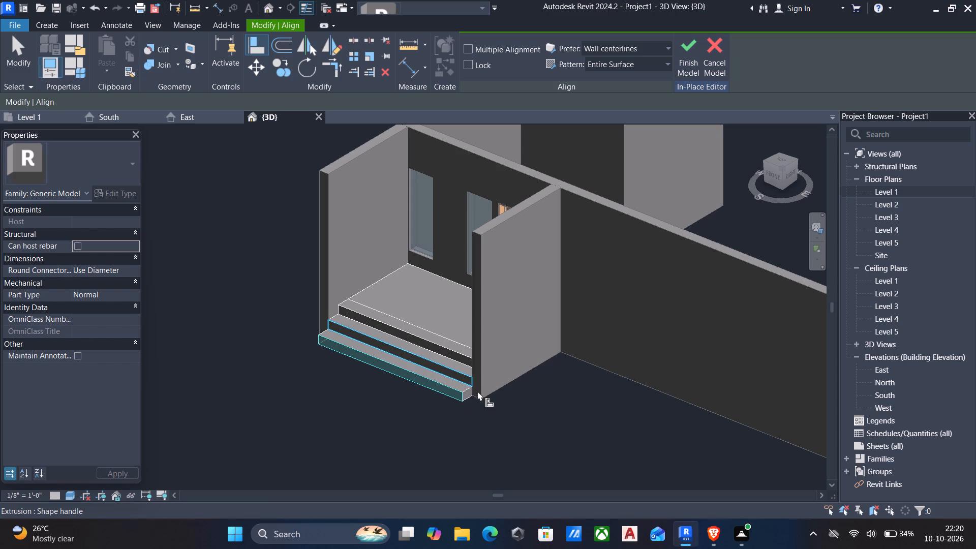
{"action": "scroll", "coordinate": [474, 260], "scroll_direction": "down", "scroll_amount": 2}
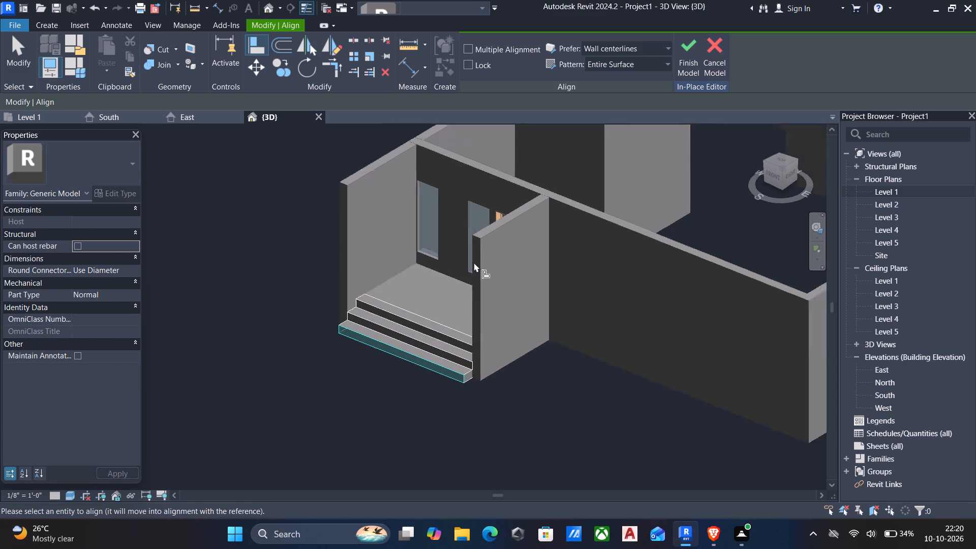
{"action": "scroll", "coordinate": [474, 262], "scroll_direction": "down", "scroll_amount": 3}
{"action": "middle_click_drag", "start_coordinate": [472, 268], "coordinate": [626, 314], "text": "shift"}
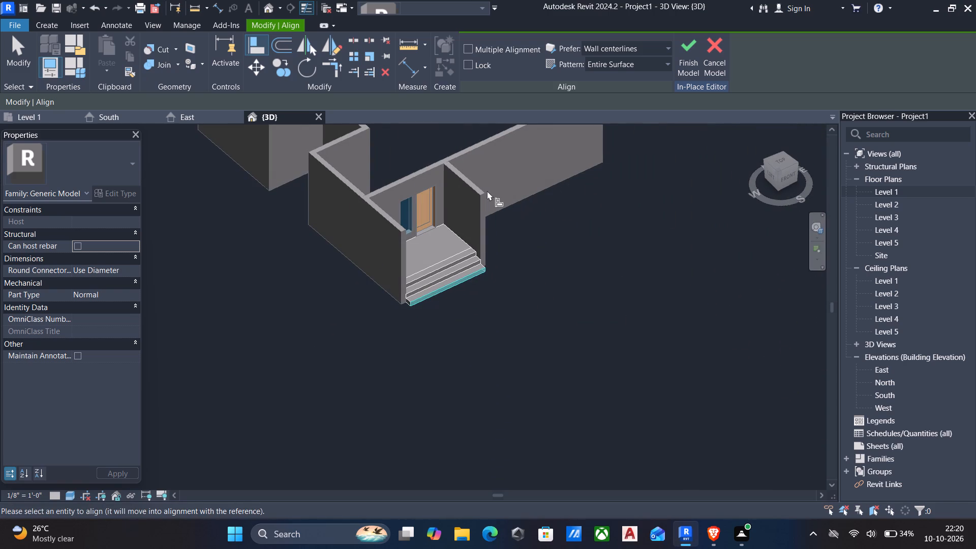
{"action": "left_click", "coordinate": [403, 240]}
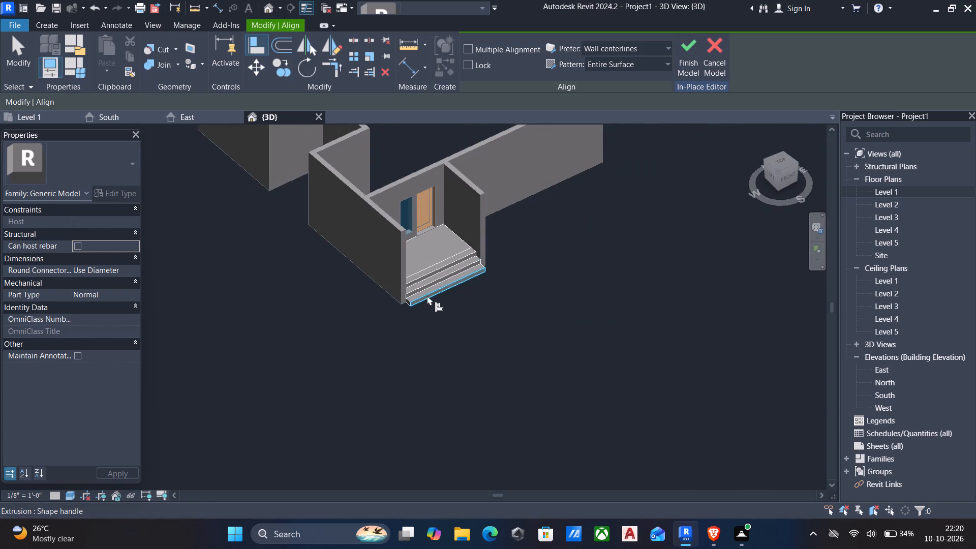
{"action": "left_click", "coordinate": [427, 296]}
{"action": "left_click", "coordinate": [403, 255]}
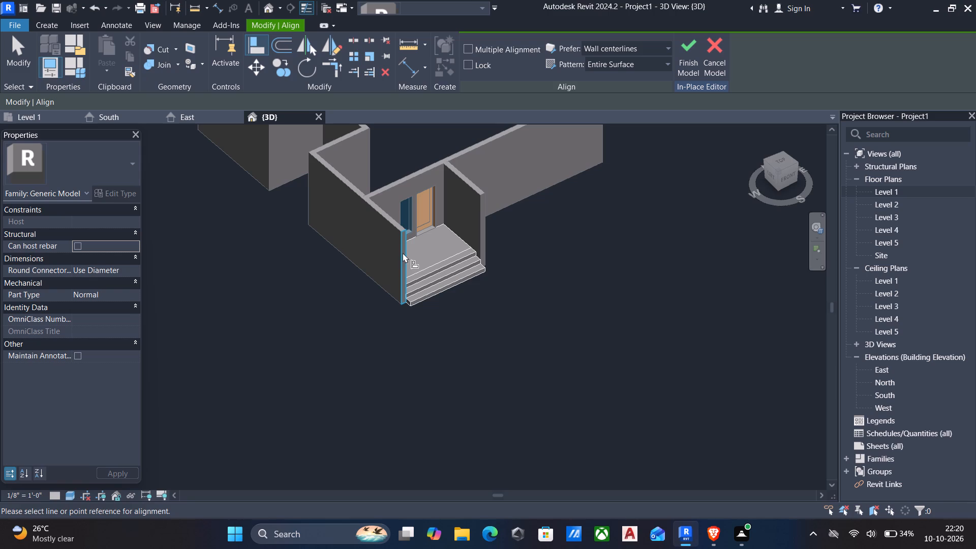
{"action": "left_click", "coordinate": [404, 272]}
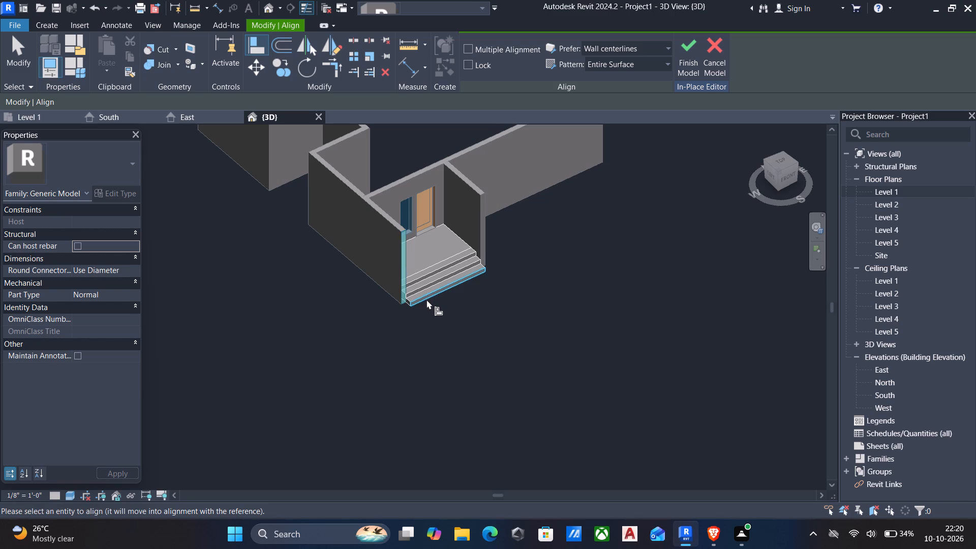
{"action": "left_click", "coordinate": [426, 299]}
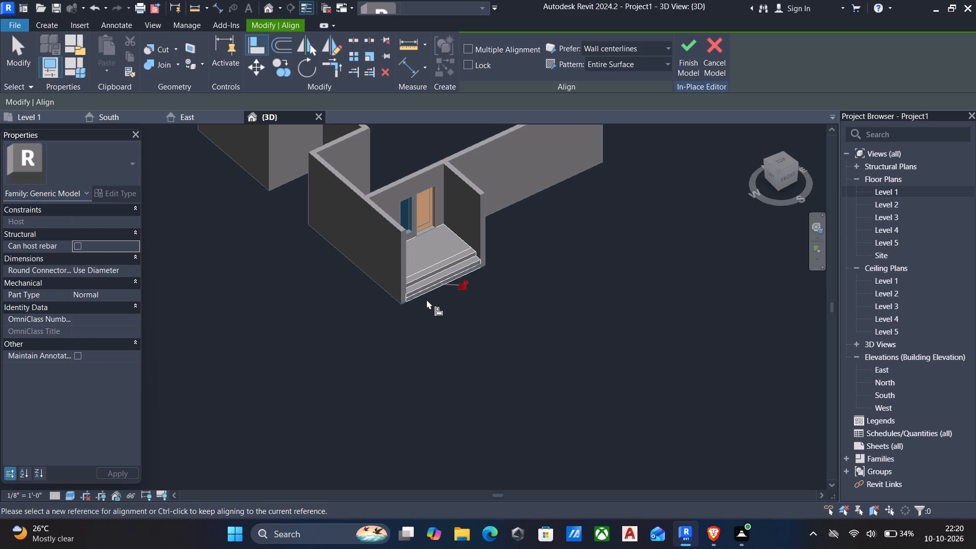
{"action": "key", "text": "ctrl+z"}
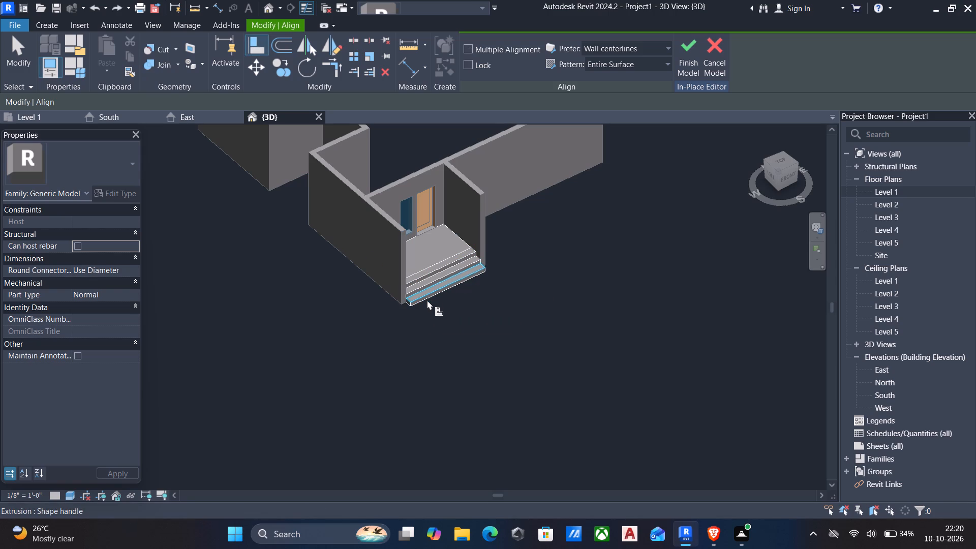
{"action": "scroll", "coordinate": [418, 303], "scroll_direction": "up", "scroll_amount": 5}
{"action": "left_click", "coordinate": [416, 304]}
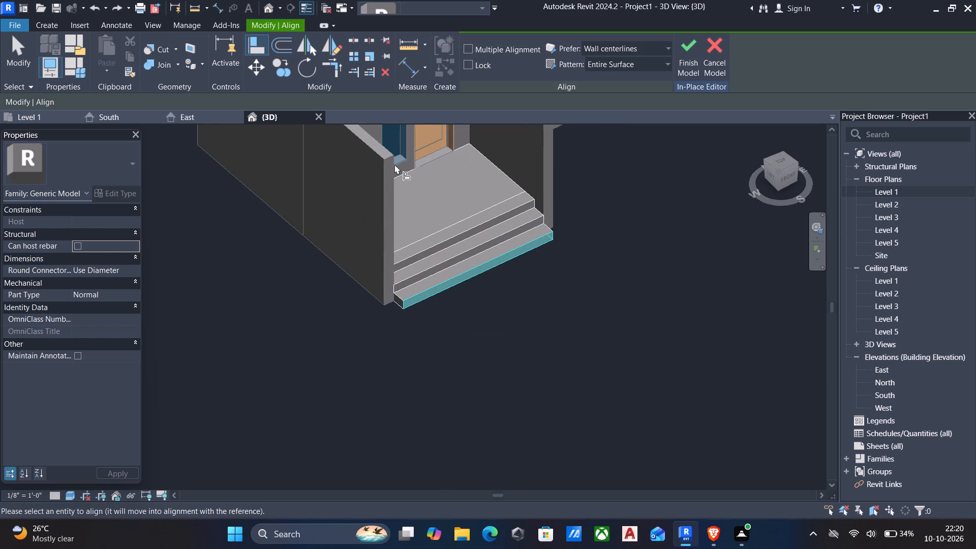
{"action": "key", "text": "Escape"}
Switch to the Level 1 floor plan and finish the in-place platform and steps model.
{"action": "scroll", "coordinate": [405, 210], "scroll_direction": "down", "scroll_amount": 4}
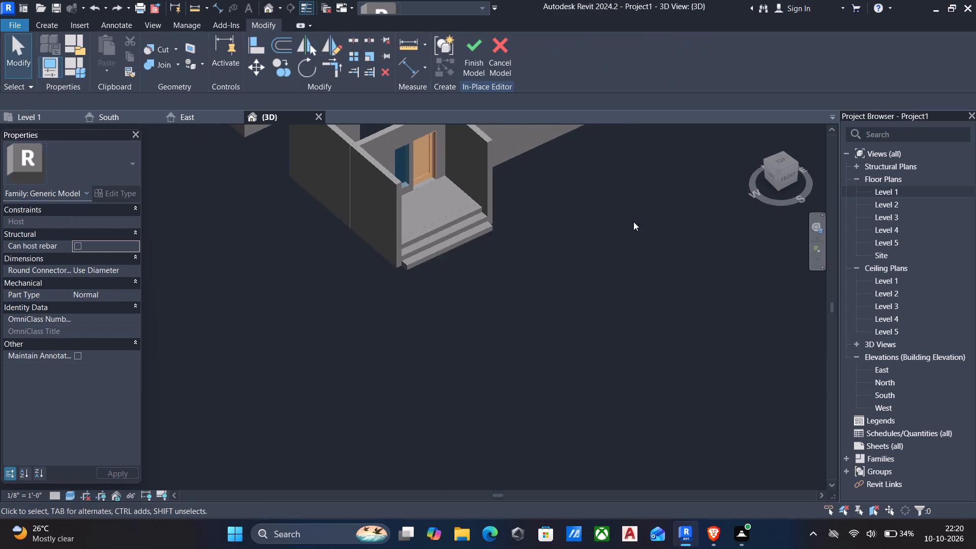
{"action": "scroll", "coordinate": [909, 189], "scroll_direction": "down", "scroll_amount": 1}
{"action": "left_click", "coordinate": [909, 189]}
{"action": "left_click_drag", "start_coordinate": [909, 189], "coordinate": [909, 198]}
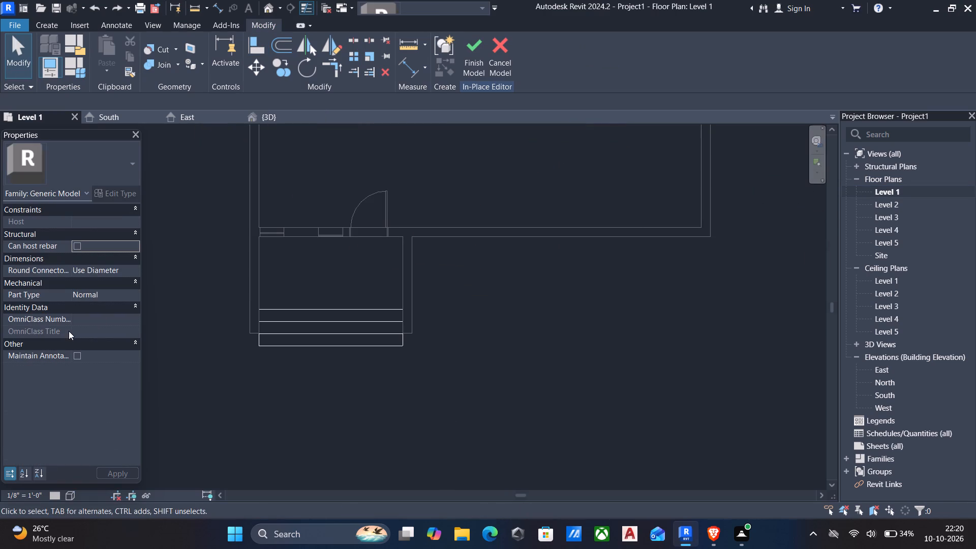
{"action": "key", "text": "a"}
{"action": "key", "text": "l"}
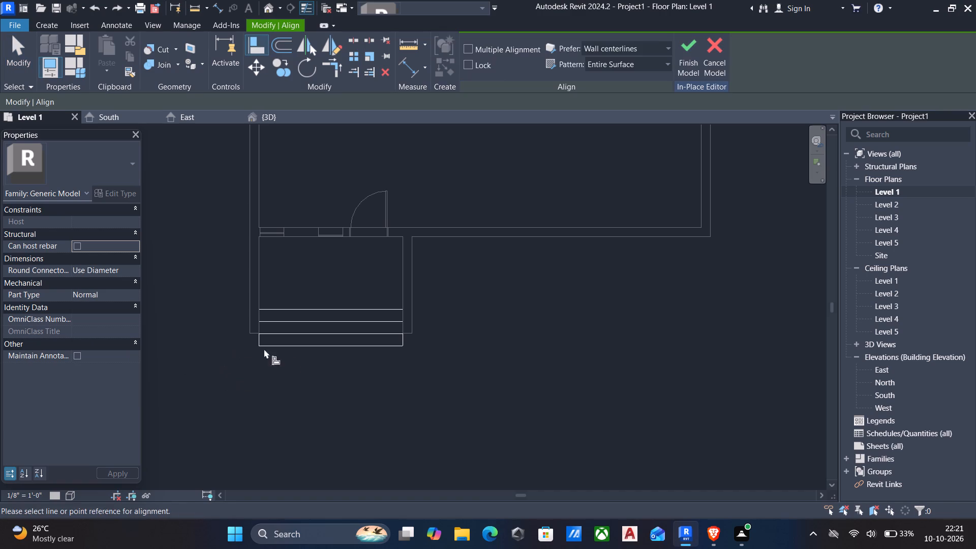
{"action": "left_click", "coordinate": [290, 346]}
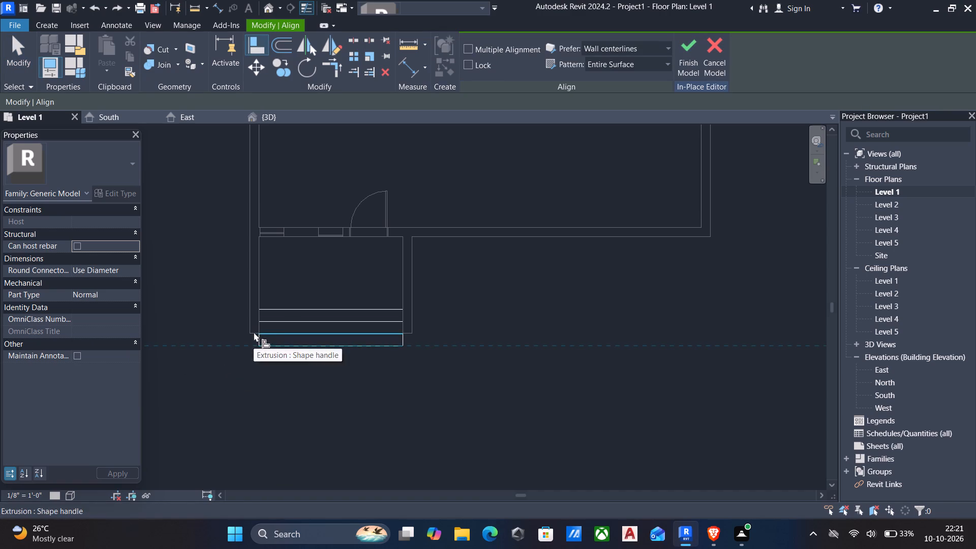
{"action": "left_click", "coordinate": [680, 54]}
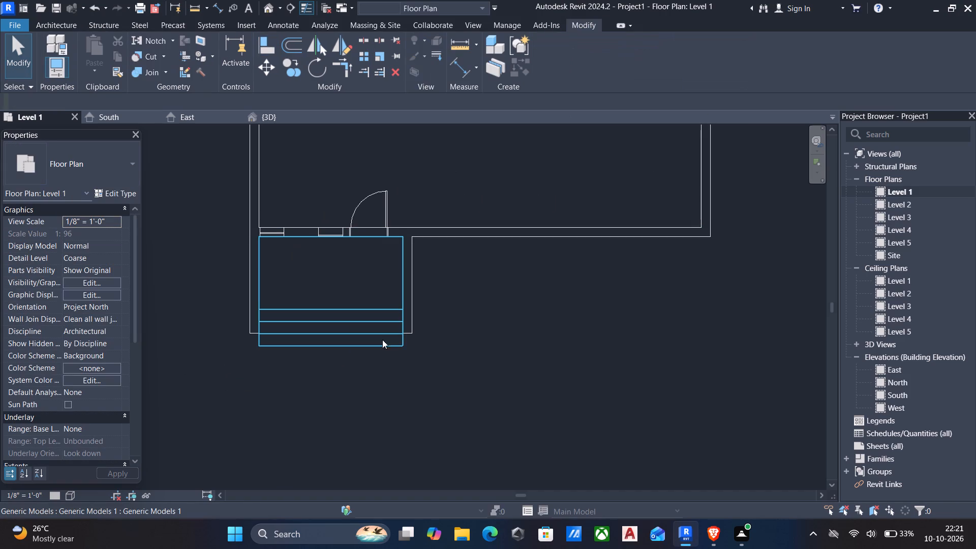
Align the south end faces of both projecting walls with the front edge of the lowest step.
{"action": "key", "text": "a"}
{"action": "key", "text": "l"}
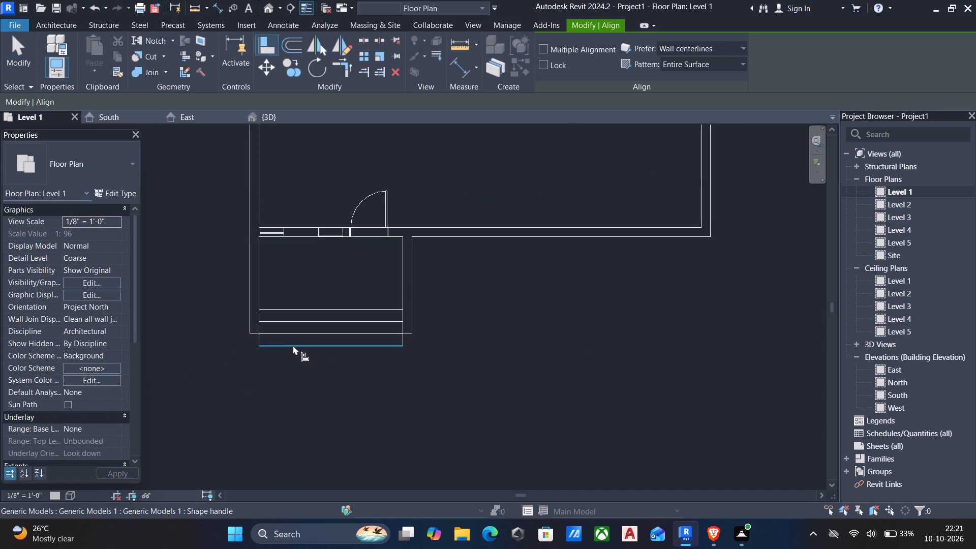
{"action": "left_click", "coordinate": [300, 345]}
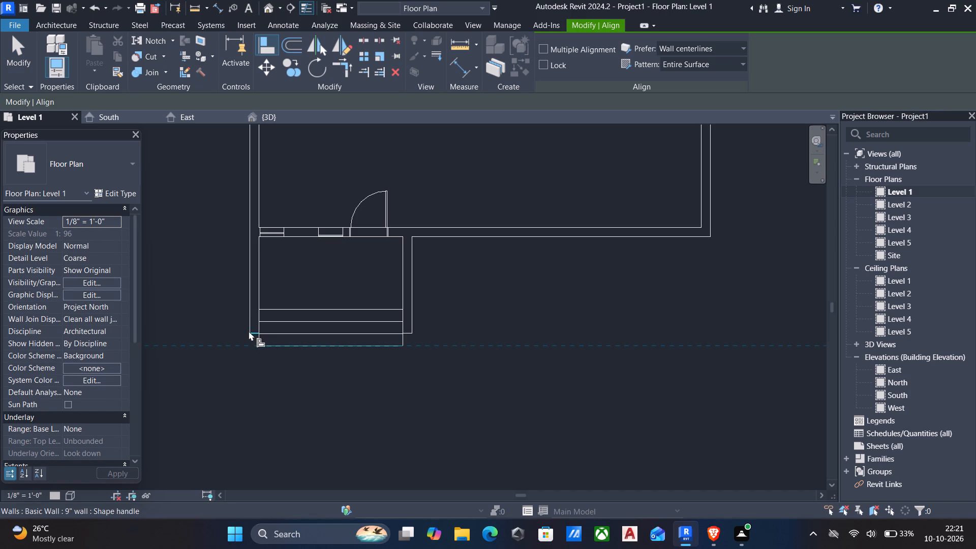
{"action": "left_click", "coordinate": [249, 331]}
{"action": "left_click", "coordinate": [360, 346]}
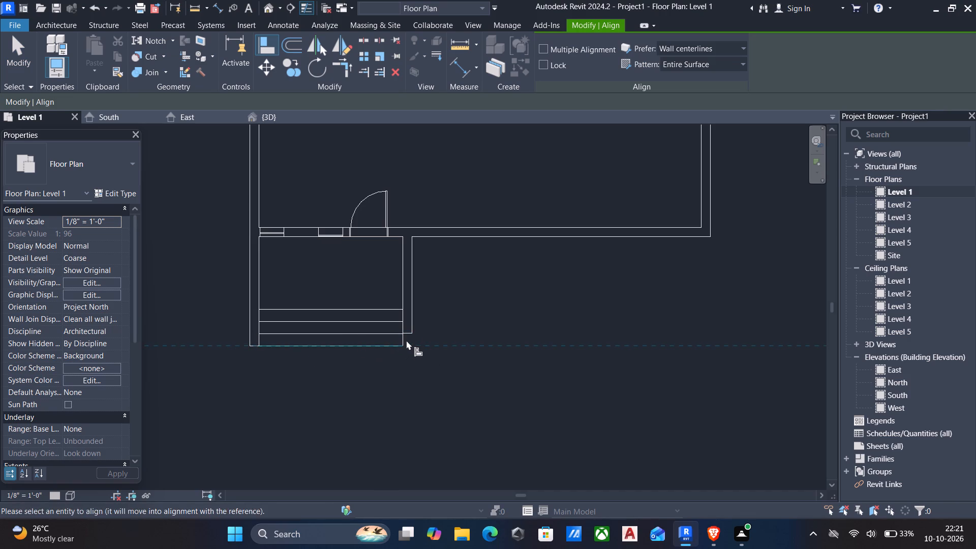
{"action": "left_click", "coordinate": [408, 330]}
{"action": "key", "text": "Escape"}
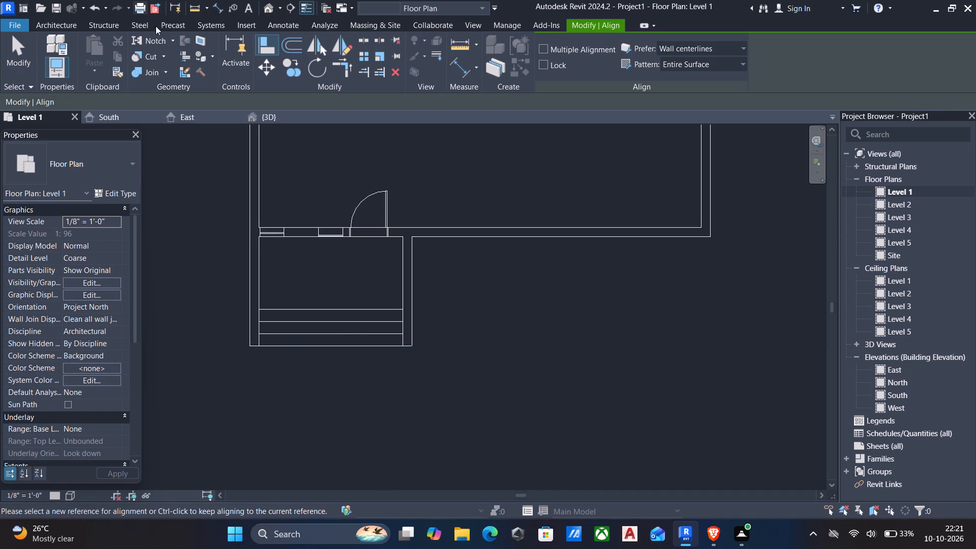
Examine how the entrance steps and the two projecting walls meet in the 3D view.
{"action": "left_click", "coordinate": [265, 10]}
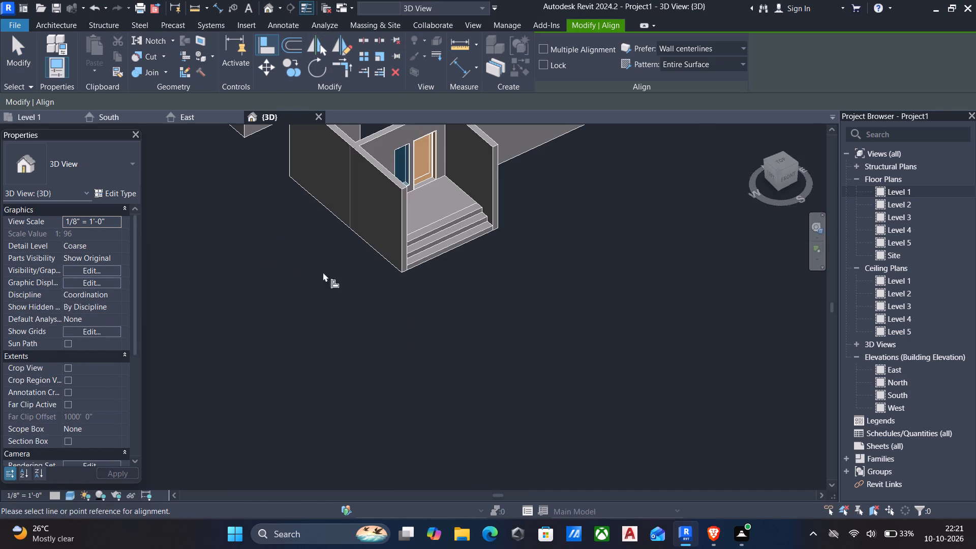
{"action": "key", "text": "Escape"}
{"action": "middle_click_drag", "start_coordinate": [429, 289], "coordinate": [304, 271], "text": "shift"}
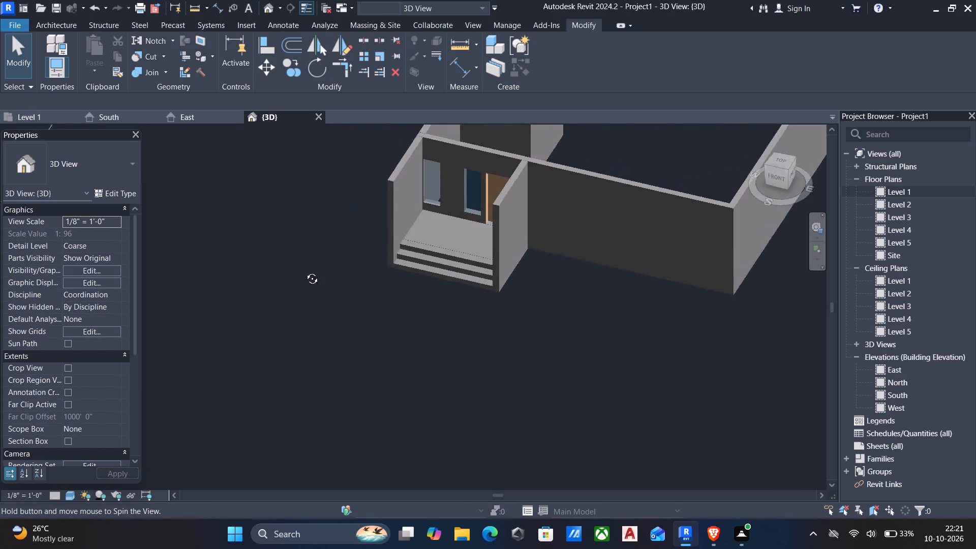
{"action": "middle_click_drag", "start_coordinate": [304, 271], "coordinate": [415, 199], "text": "shift"}
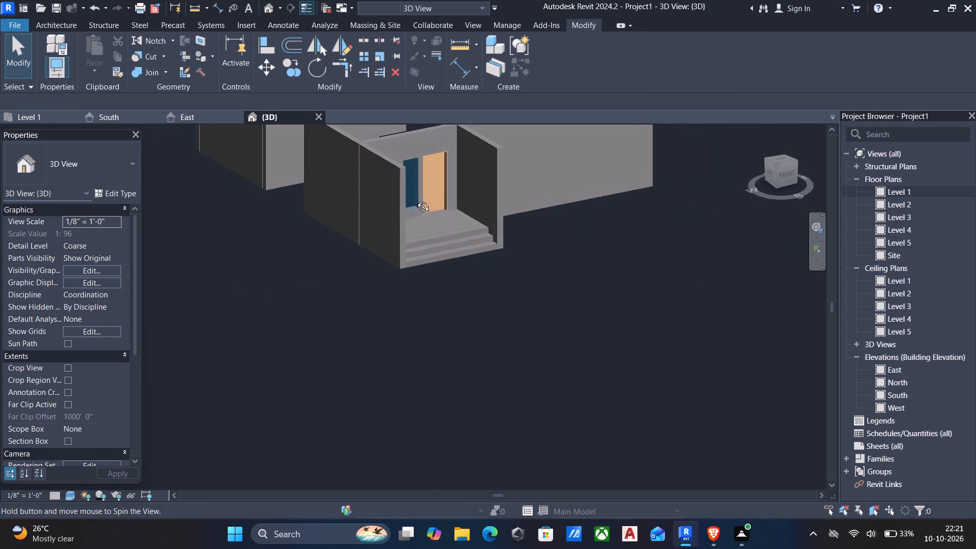
{"action": "middle_click_drag", "start_coordinate": [415, 199], "coordinate": [369, 201], "text": "shift"}
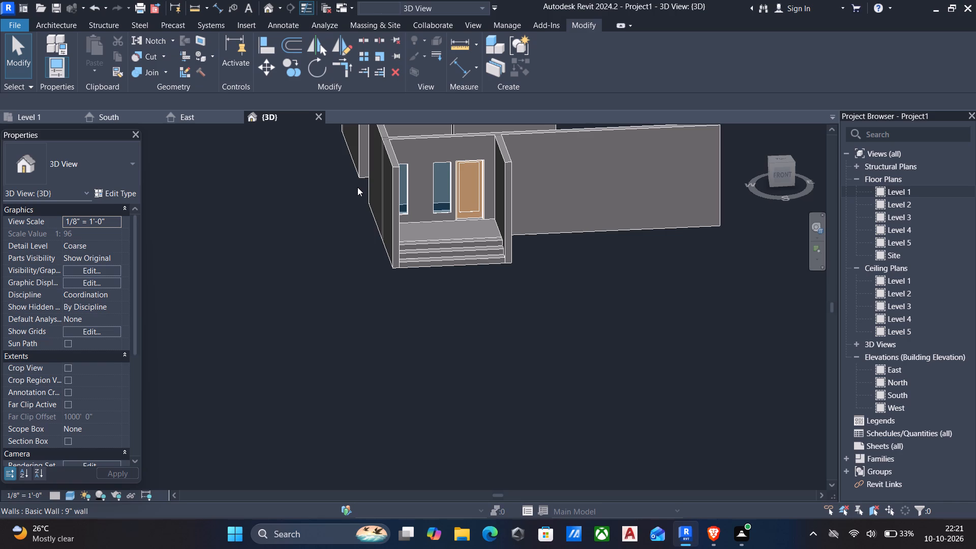
{"action": "scroll", "coordinate": [378, 265], "scroll_direction": "down", "scroll_amount": 3}
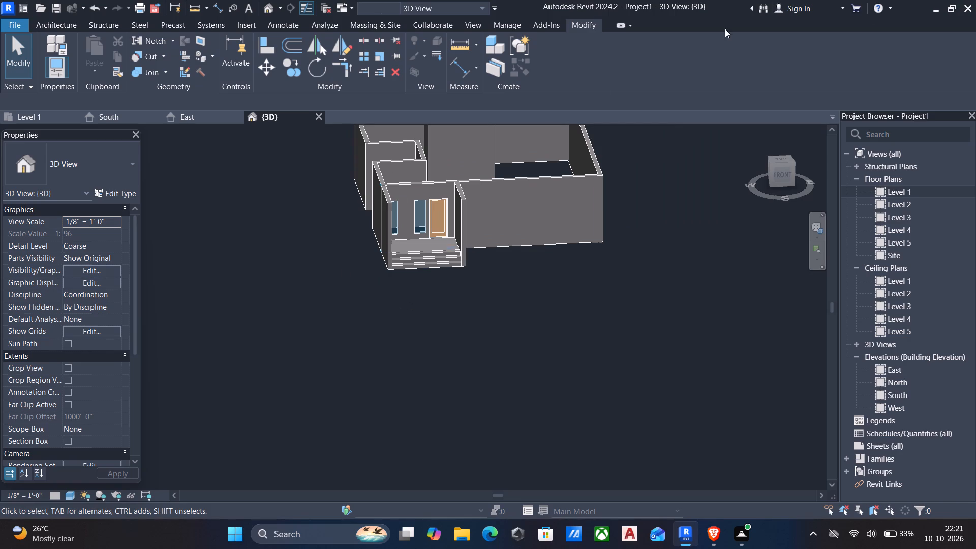
Start a floor boundary sketch in the Level 1 plan using the Generic - 12" floor type.
{"action": "double_click", "coordinate": [906, 191]}
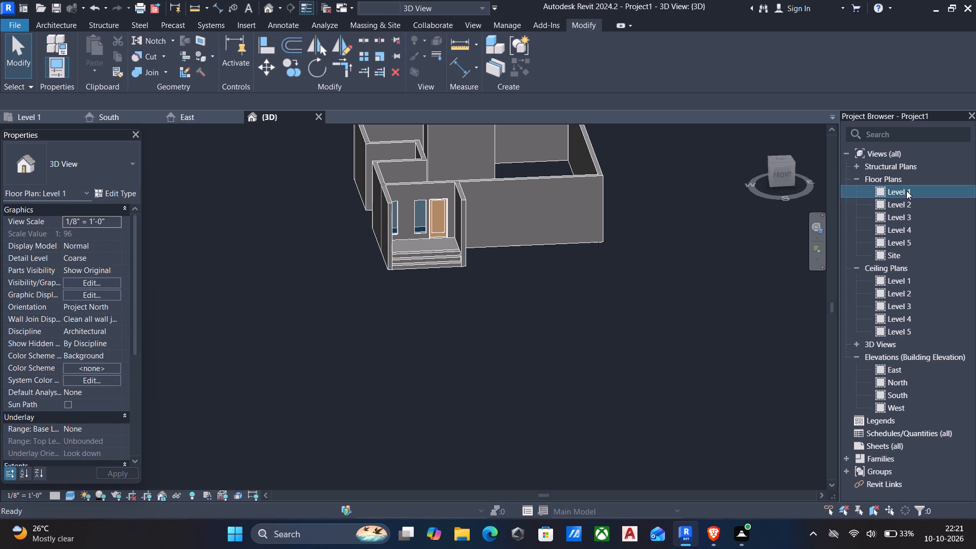
{"action": "scroll", "coordinate": [469, 220], "scroll_direction": "down", "scroll_amount": 4}
{"action": "middle_click_drag", "start_coordinate": [468, 233], "coordinate": [475, 358]}
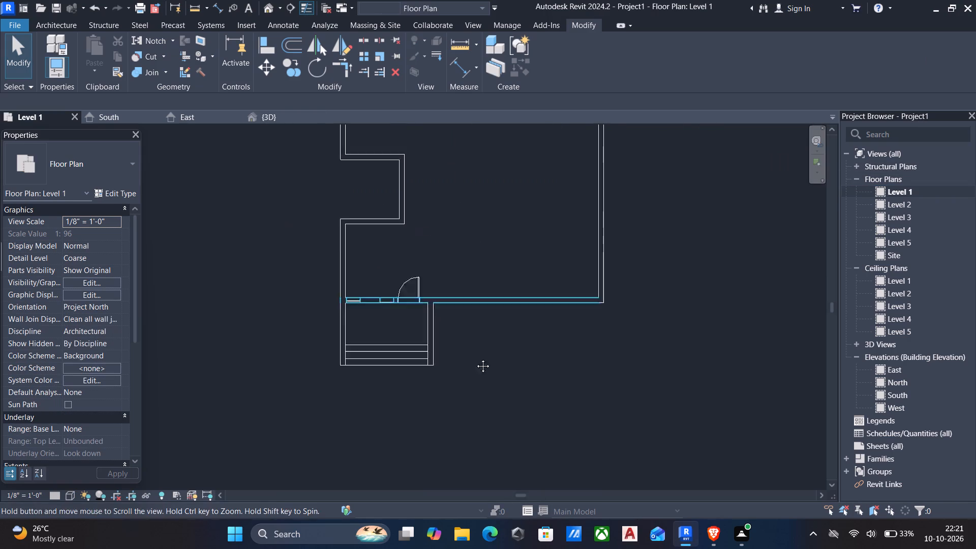
{"action": "middle_click_drag", "start_coordinate": [475, 358], "coordinate": [477, 366]}
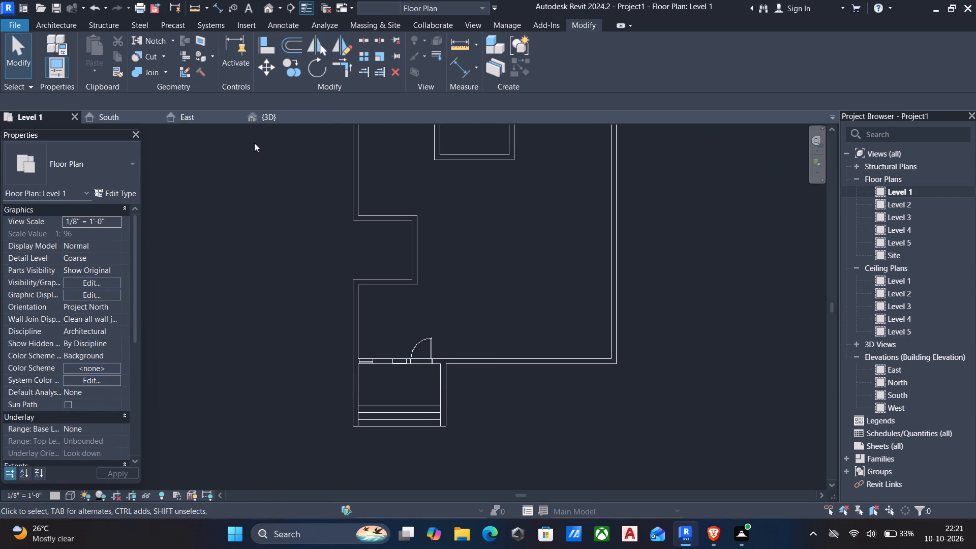
{"action": "left_click", "coordinate": [45, 20]}
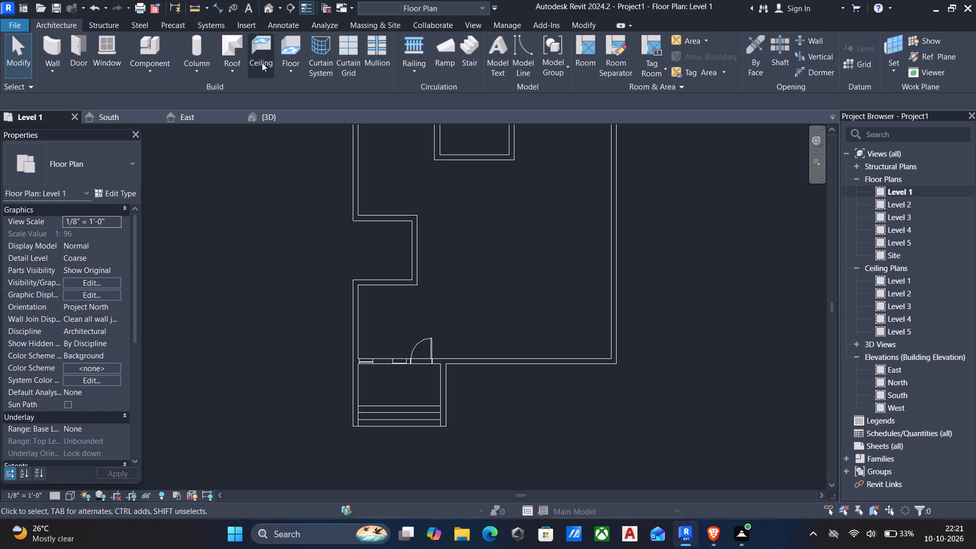
{"action": "left_click", "coordinate": [283, 70]}
{"action": "left_click", "coordinate": [315, 100]}
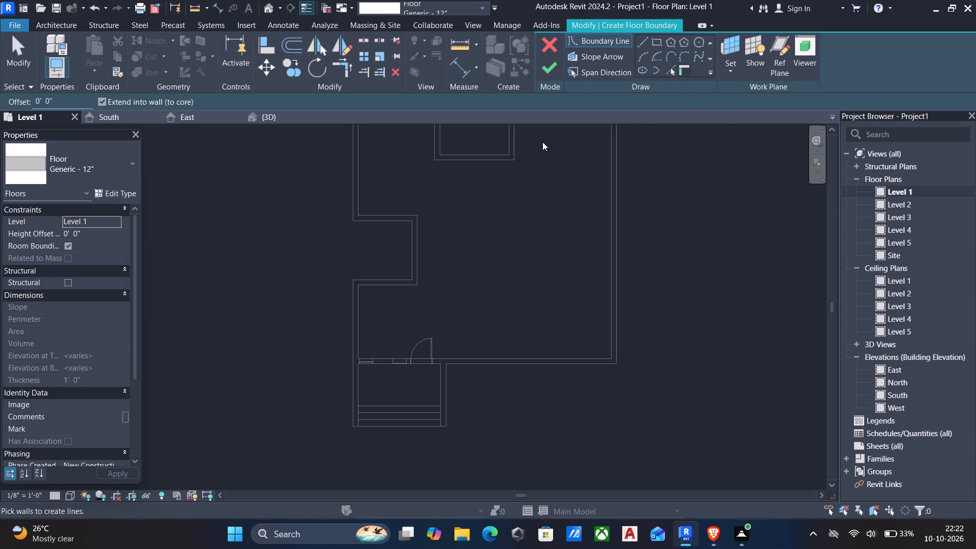
Trace the floor boundary along the exterior faces of the north walls, including the recess, and the east wall using Pick Lines.
{"action": "middle_click_drag", "start_coordinate": [529, 181], "coordinate": [525, 345]}
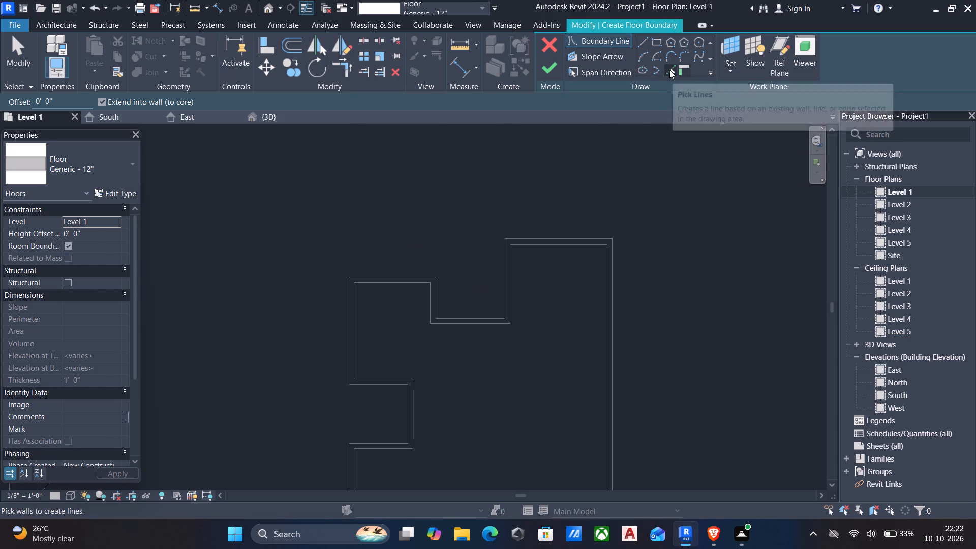
{"action": "left_click", "coordinate": [669, 70]}
{"action": "scroll", "coordinate": [383, 292], "scroll_direction": "up", "scroll_amount": 6}
{"action": "left_click", "coordinate": [388, 261]}
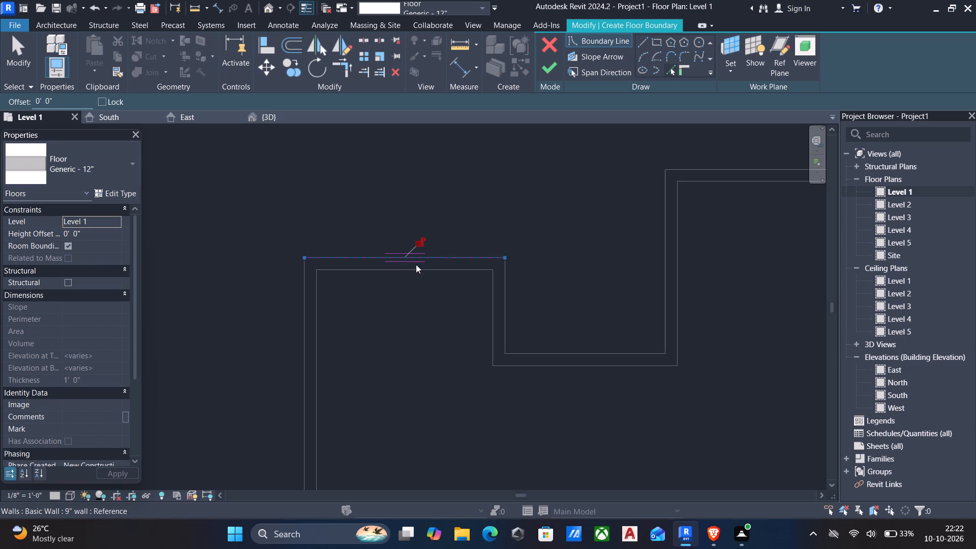
{"action": "left_click", "coordinate": [503, 301]}
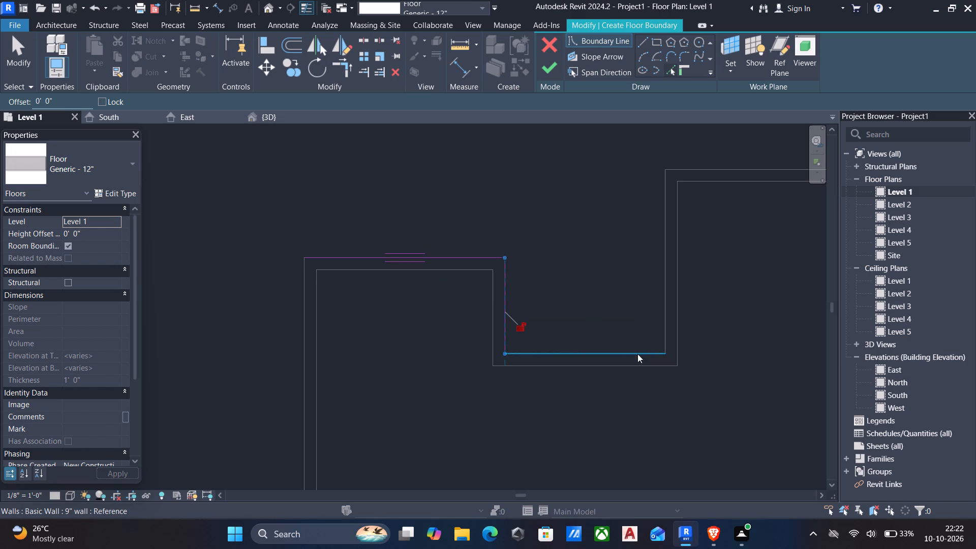
{"action": "left_click", "coordinate": [625, 352]}
{"action": "left_click", "coordinate": [666, 272]}
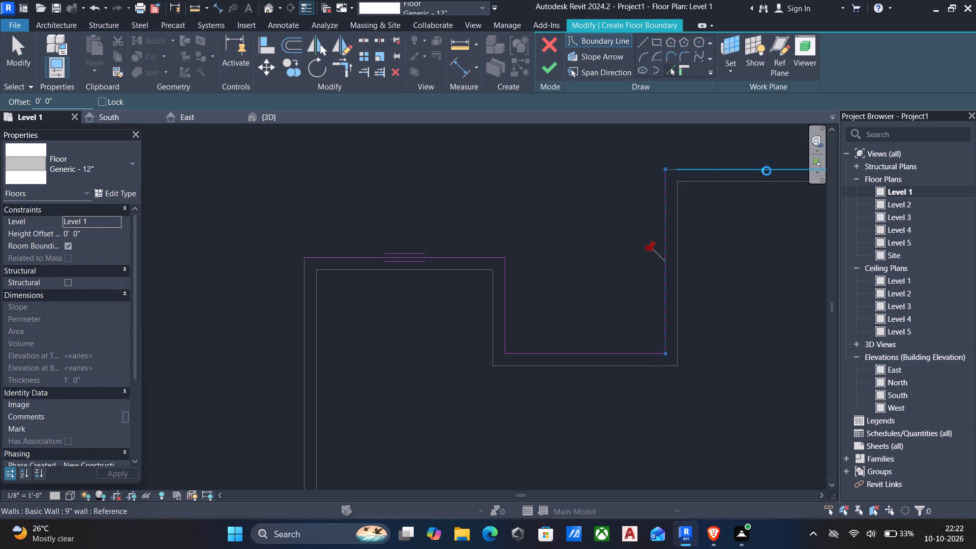
{"action": "left_click", "coordinate": [767, 171]}
{"action": "scroll", "coordinate": [758, 189], "scroll_direction": "down", "scroll_amount": 5}
{"action": "scroll", "coordinate": [557, 273], "scroll_direction": "down", "scroll_amount": 6}
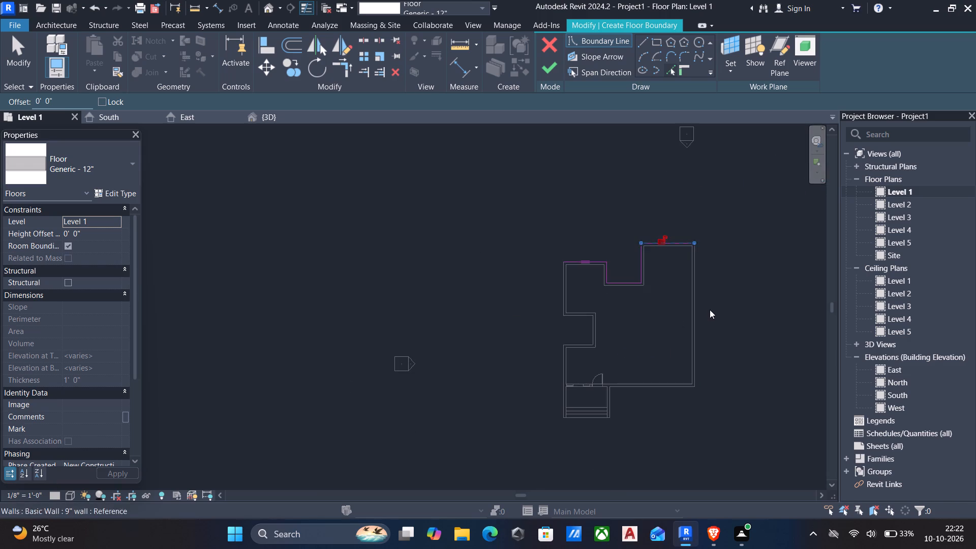
{"action": "scroll", "coordinate": [711, 303], "scroll_direction": "up", "scroll_amount": 7}
{"action": "left_click", "coordinate": [670, 292]}
{"action": "scroll", "coordinate": [648, 310], "scroll_direction": "down", "scroll_amount": 5}
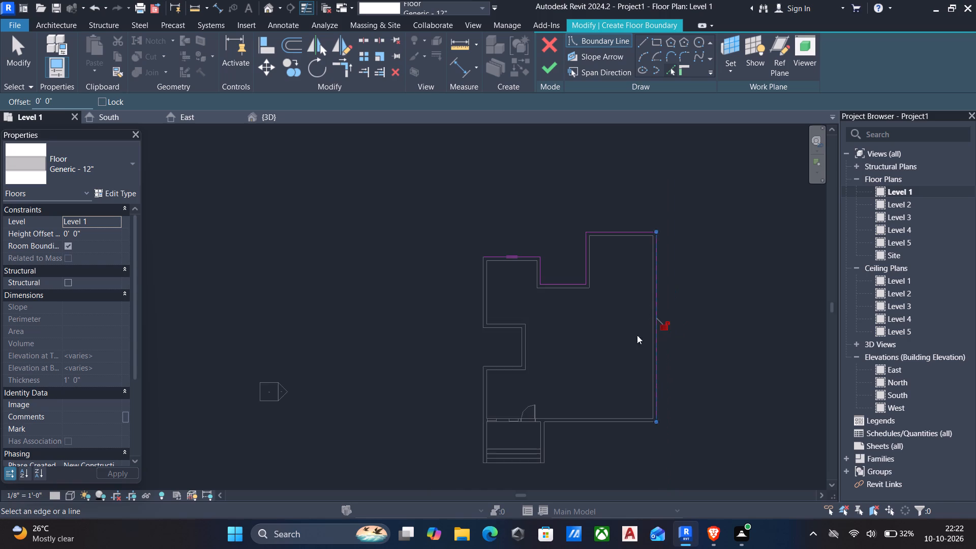
Continue the floor boundary along the exterior faces of the south wall and the west walls, including the west recess.
{"action": "scroll", "coordinate": [633, 428], "scroll_direction": "up", "scroll_amount": 5}
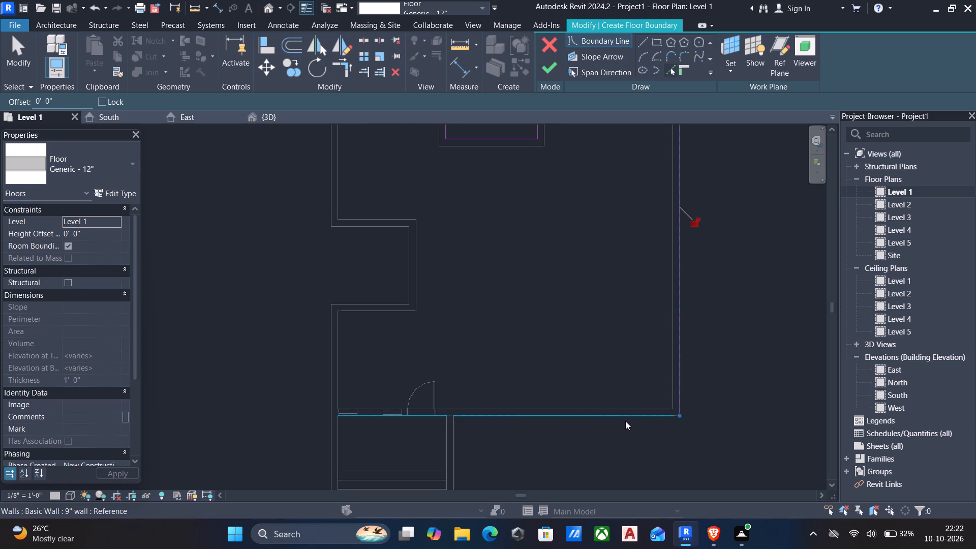
{"action": "left_click", "coordinate": [625, 421]}
{"action": "scroll", "coordinate": [331, 399], "scroll_direction": "up", "scroll_amount": 3}
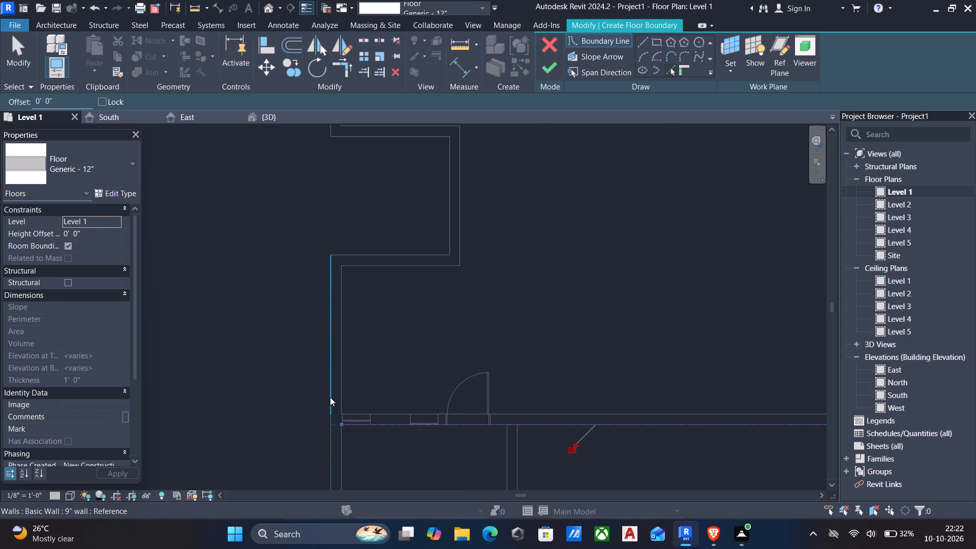
{"action": "left_click", "coordinate": [330, 397]}
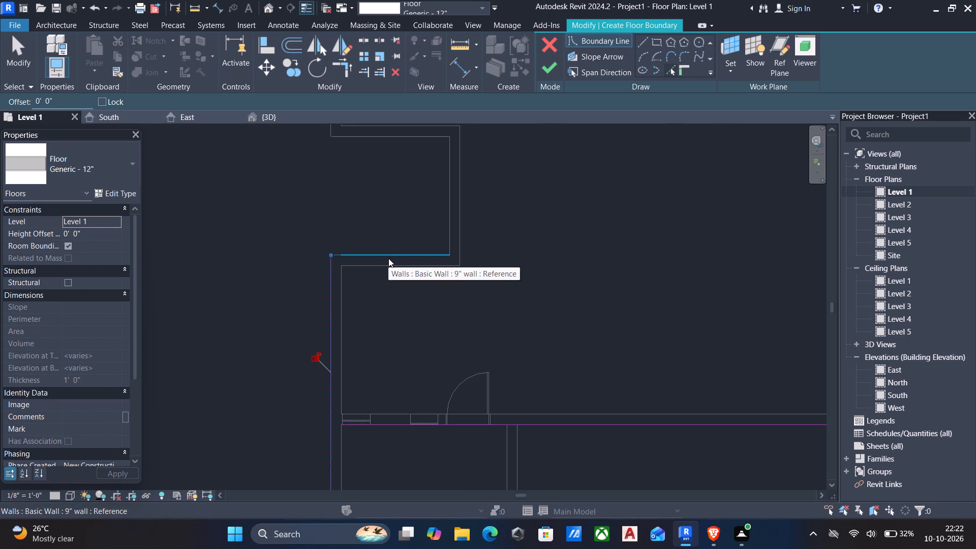
{"action": "left_click", "coordinate": [386, 258]}
{"action": "left_click", "coordinate": [447, 212]}
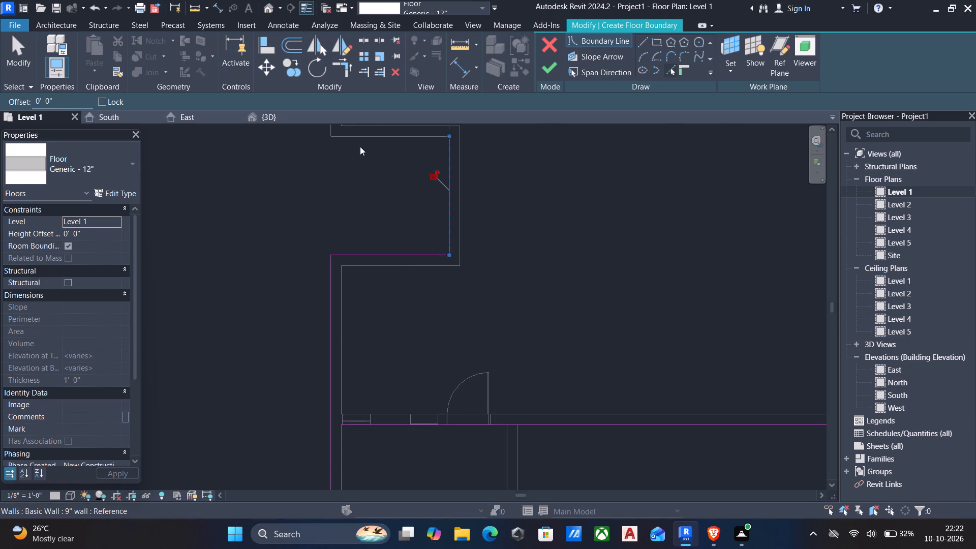
{"action": "left_click", "coordinate": [360, 136]}
{"action": "middle_click_drag", "start_coordinate": [354, 171], "coordinate": [337, 317]}
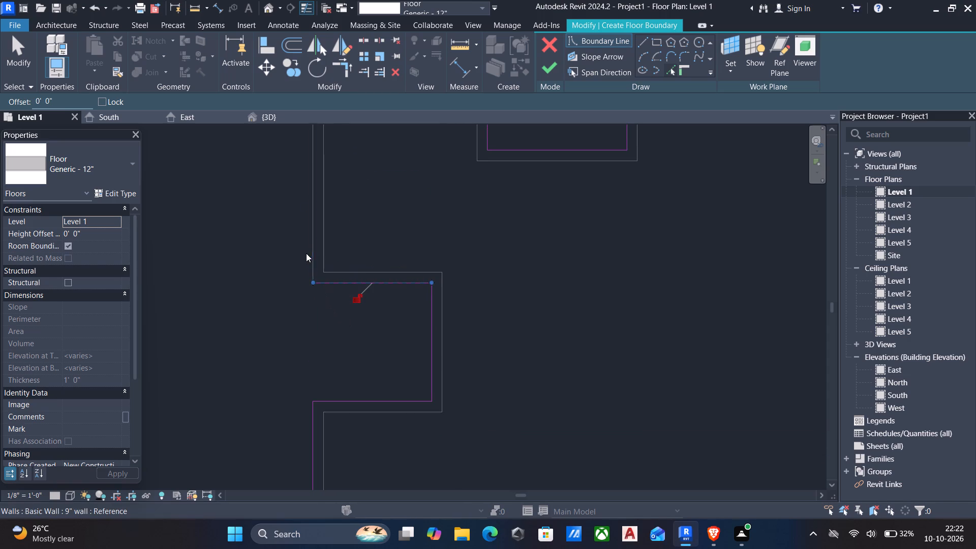
{"action": "left_click", "coordinate": [313, 248]}
{"action": "middle_click_drag", "start_coordinate": [377, 202], "coordinate": [391, 426]}
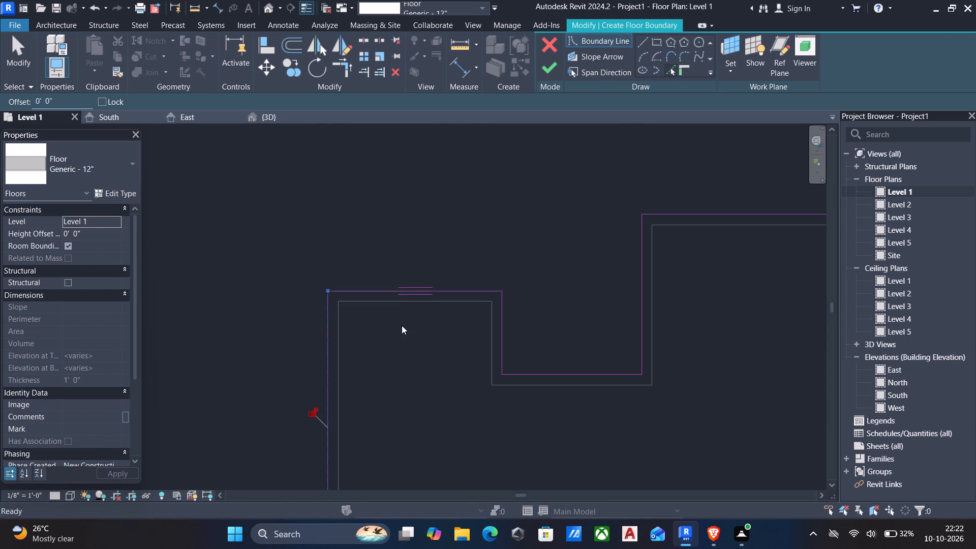
Duplicate the Generic - 12" floor type as 6" floor.
{"action": "left_click", "coordinate": [115, 191]}
{"action": "left_click", "coordinate": [929, 109]}
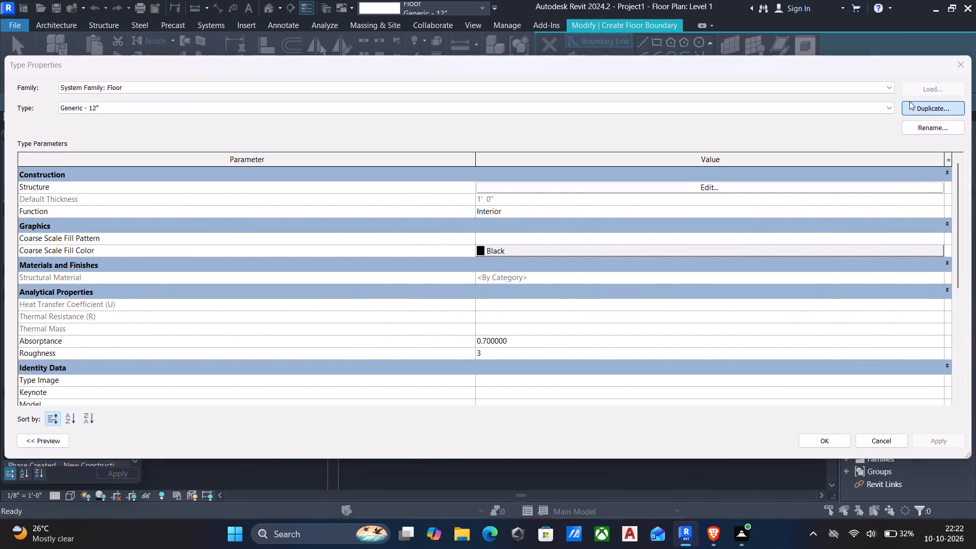
{"action": "key", "text": "BackSpace"}
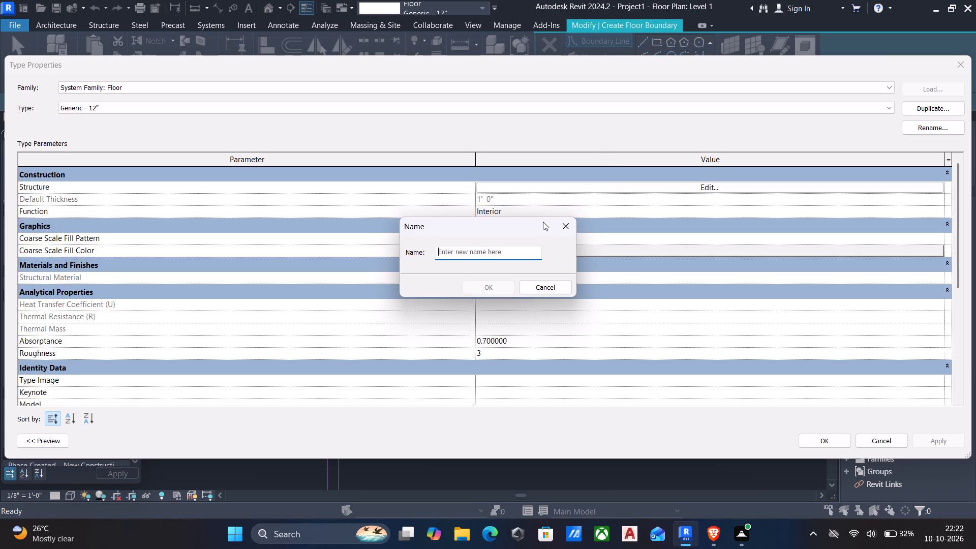
{"action": "key", "text": "6"}
{"action": "key", "text": "shift+quotedbl"}
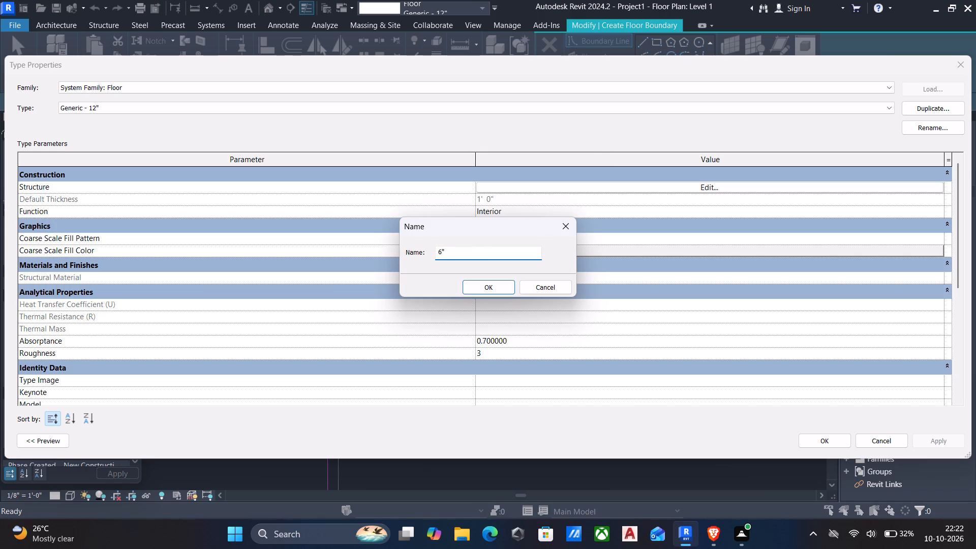
{"action": "key", "text": "space"}
{"action": "type", "text": "floor"}
{"action": "left_click", "coordinate": [495, 287]}
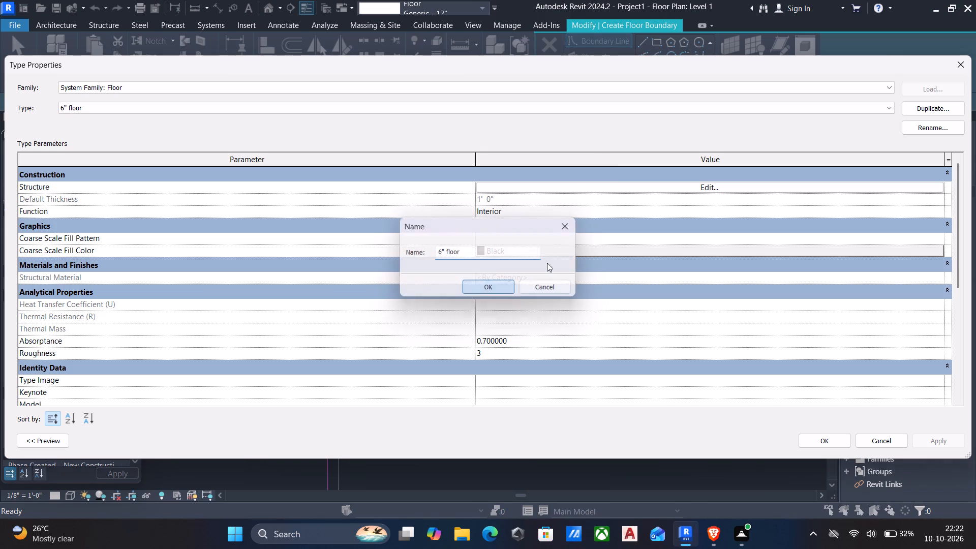
Set the structure layer thickness of the 6" floor type to 6" and accept the type changes.
{"action": "left_click", "coordinate": [691, 187]}
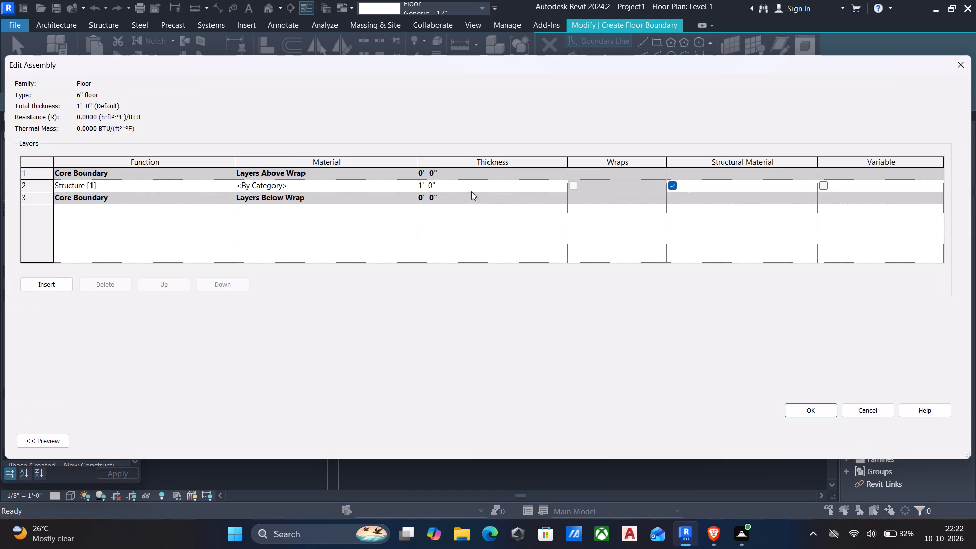
{"action": "left_click", "coordinate": [476, 187]}
{"action": "type", "text": "6\""}
{"action": "key", "text": "Return"}
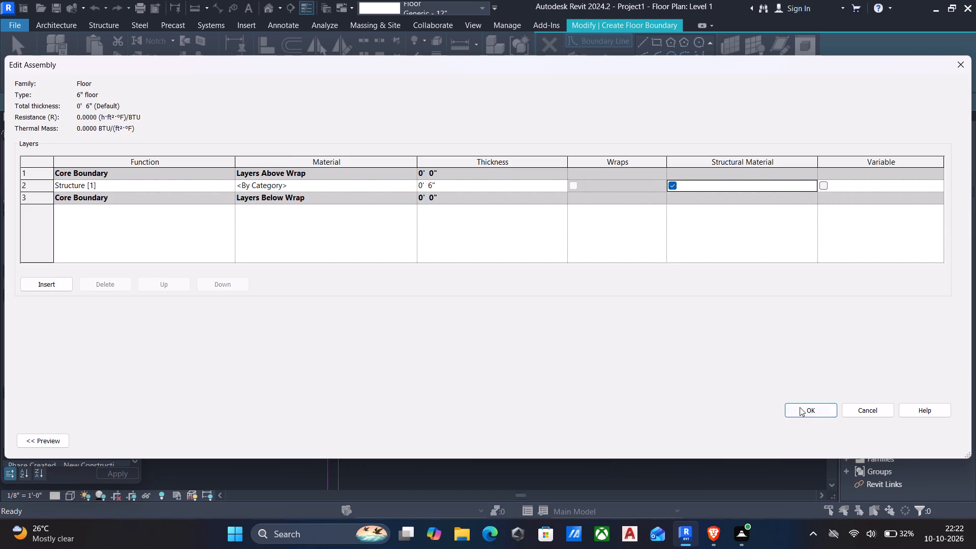
{"action": "left_click", "coordinate": [801, 407]}
{"action": "left_click", "coordinate": [945, 439]}
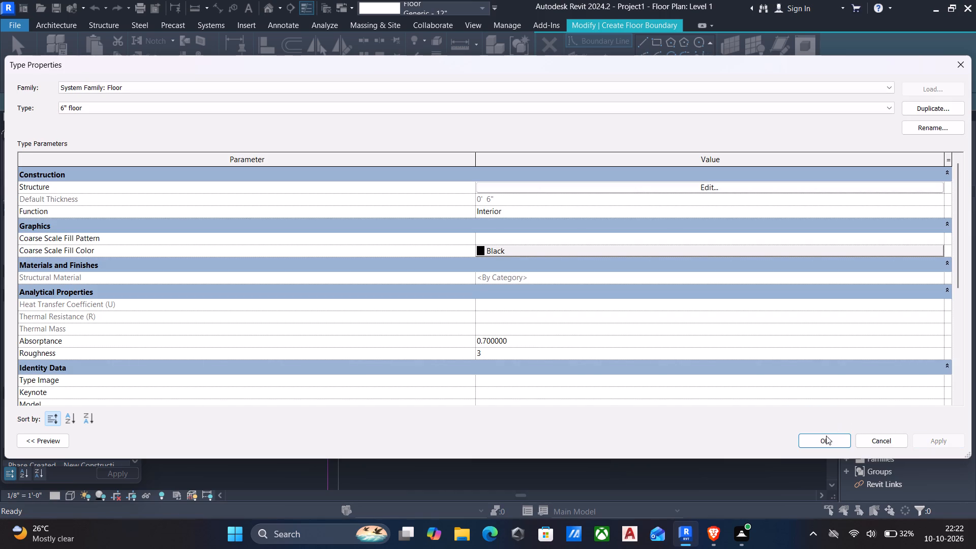
{"action": "left_click", "coordinate": [822, 439]}
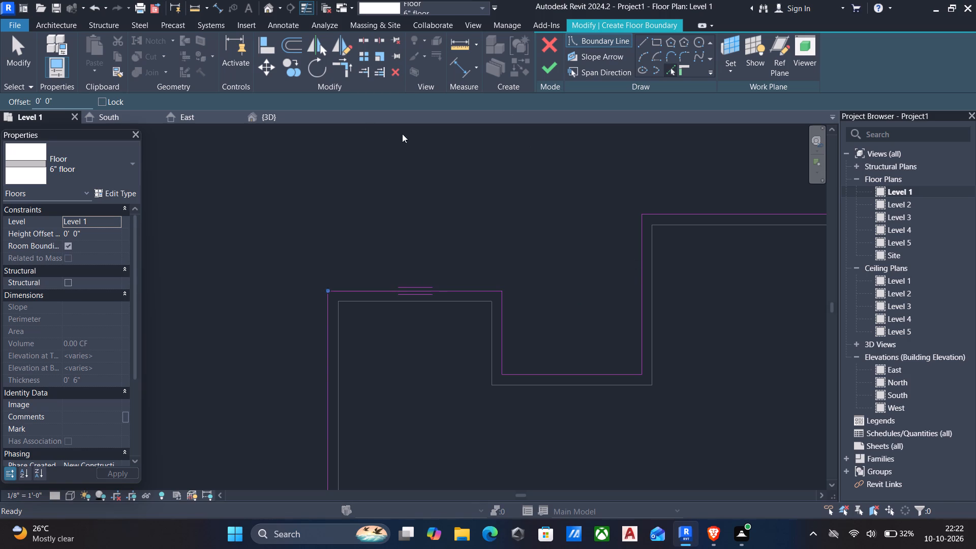
Trim the west and south boundary lines to a closed corner beside the entrance platform and finish the floor sketch.
{"action": "left_click", "coordinate": [545, 68]}
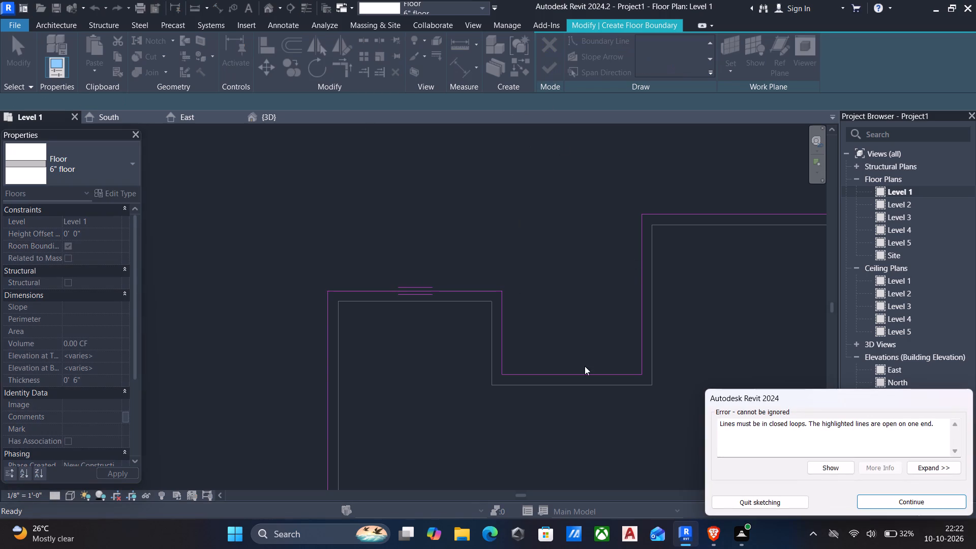
{"action": "left_click", "coordinate": [859, 497]}
{"action": "scroll", "coordinate": [331, 318], "scroll_direction": "down", "scroll_amount": 7}
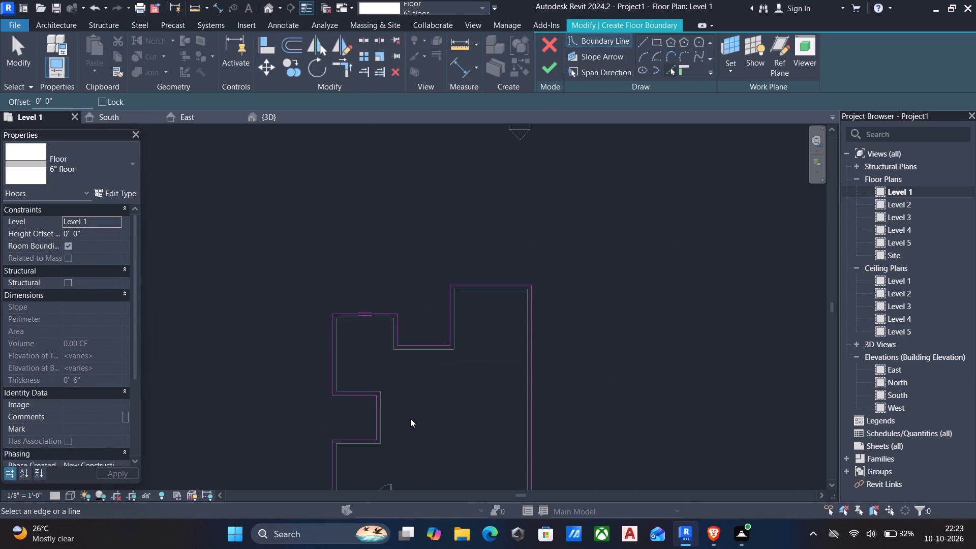
{"action": "scroll", "coordinate": [406, 420], "scroll_direction": "down", "scroll_amount": 2}
{"action": "middle_click_drag", "start_coordinate": [406, 421], "coordinate": [418, 345]}
{"action": "scroll", "coordinate": [403, 390], "scroll_direction": "up", "scroll_amount": 5}
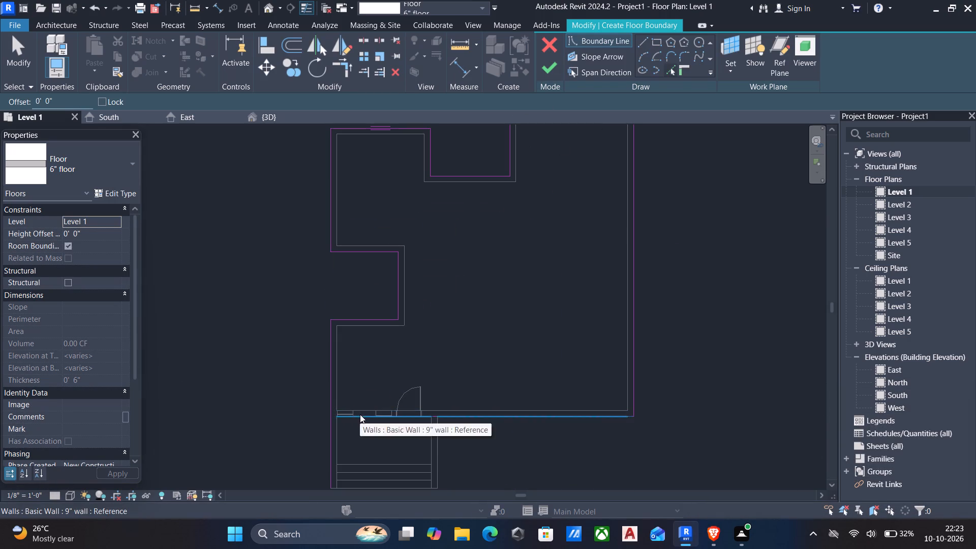
{"action": "key", "text": "t"}
{"action": "key", "text": "r"}
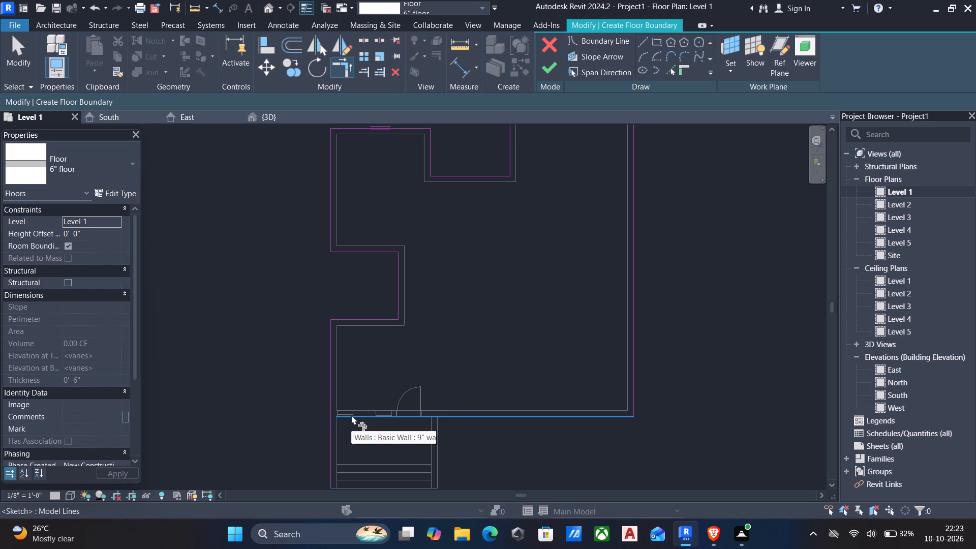
{"action": "left_click", "coordinate": [328, 408]}
{"action": "left_click", "coordinate": [370, 417]}
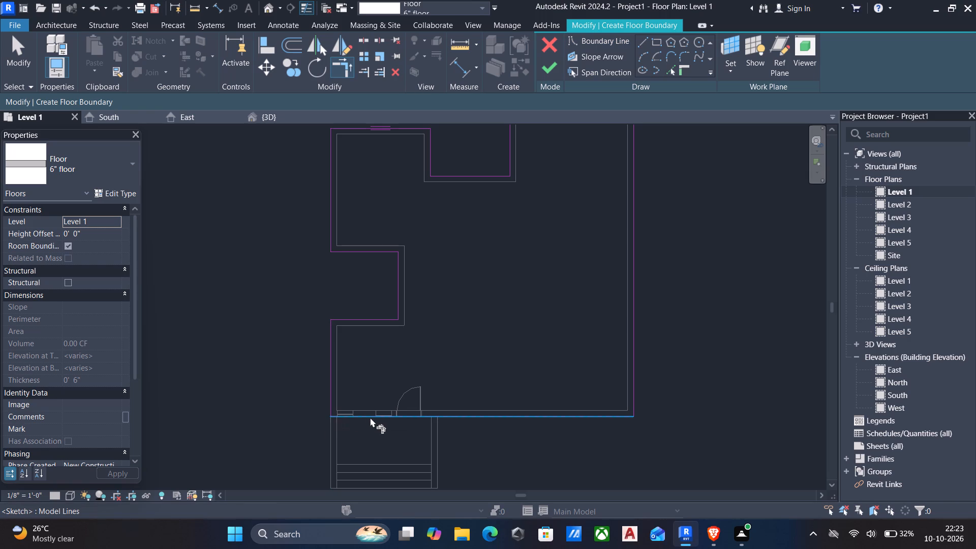
{"action": "left_click", "coordinate": [552, 69]}
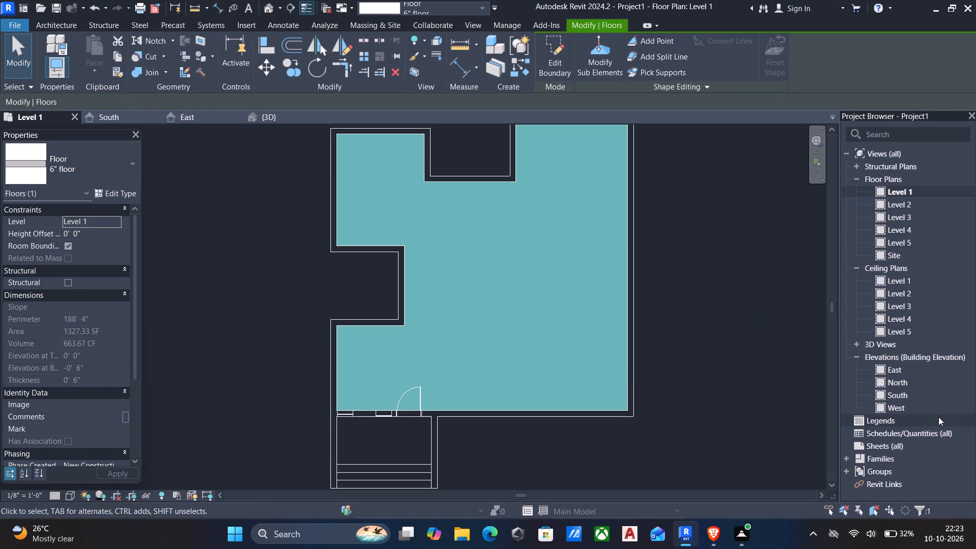
In the South elevation, raise the 6" floor to a height offset of 2' 1" from Level 1.
{"action": "double_click", "coordinate": [906, 398]}
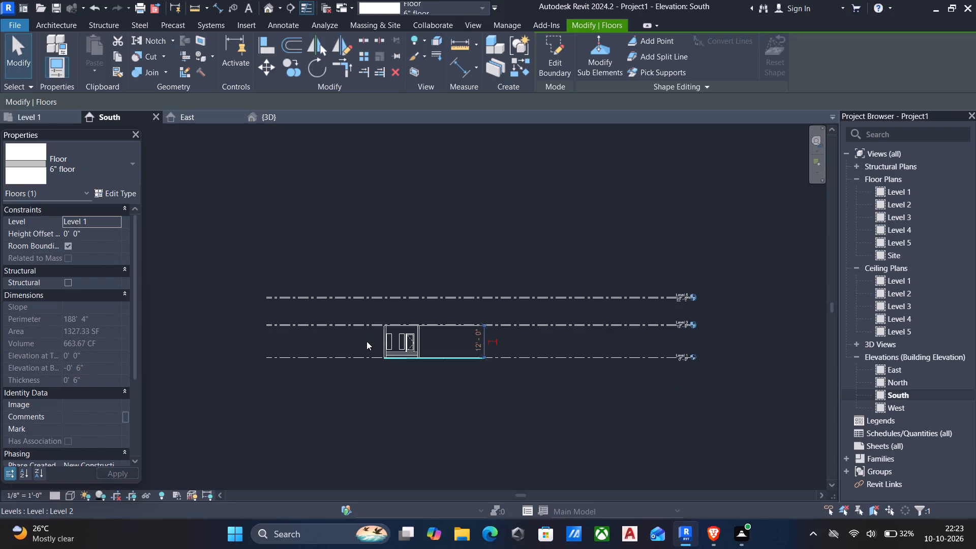
{"action": "scroll", "coordinate": [411, 374], "scroll_direction": "up", "scroll_amount": 12}
{"action": "scroll", "coordinate": [320, 288], "scroll_direction": "up", "scroll_amount": 3}
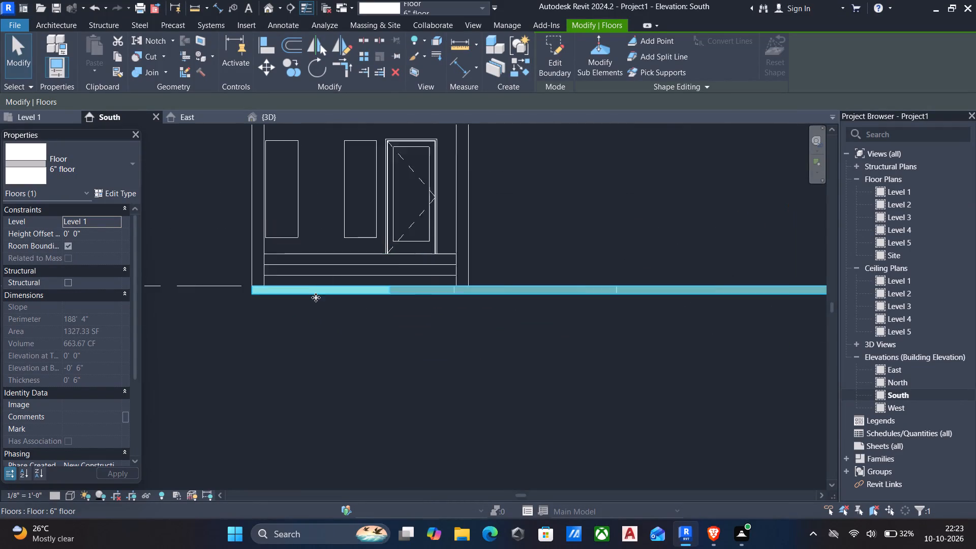
{"action": "scroll", "coordinate": [316, 297], "scroll_direction": "up", "scroll_amount": 2}
{"action": "key", "text": "Up"}
{"action": "key", "text": "Up"}
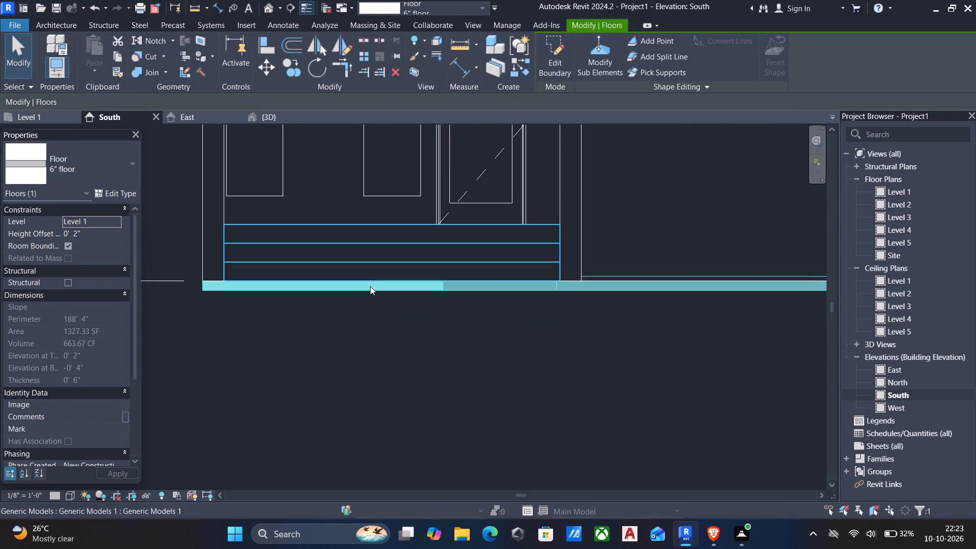
{"action": "key", "text": "Up"}
{"action": "key", "text": "Up"}
{"action": "key", "text": "Up"}
{"action": "key", "text": "Up"}
{"action": "key", "text": "Up"}
{"action": "key", "text": "Up"}
{"action": "key", "text": "Up"}
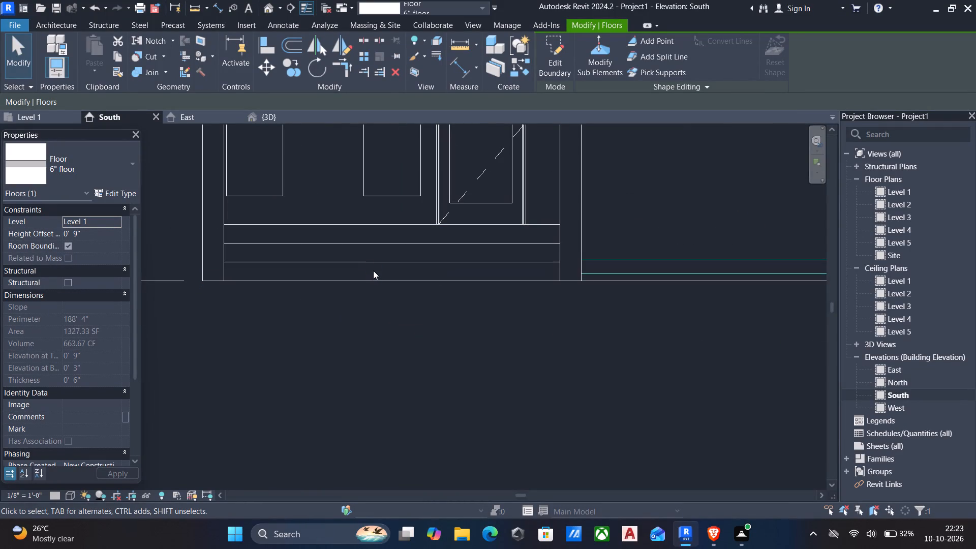
{"action": "key", "text": "Up"}
{"action": "key", "text": "Up"}
{"action": "key", "text": "Up"}
{"action": "key", "text": "Up"}
{"action": "key", "text": "Up"}
{"action": "key", "text": "Up"}
{"action": "key", "text": "Up"}
{"action": "key", "text": "Up"}
{"action": "key", "text": "Up"}
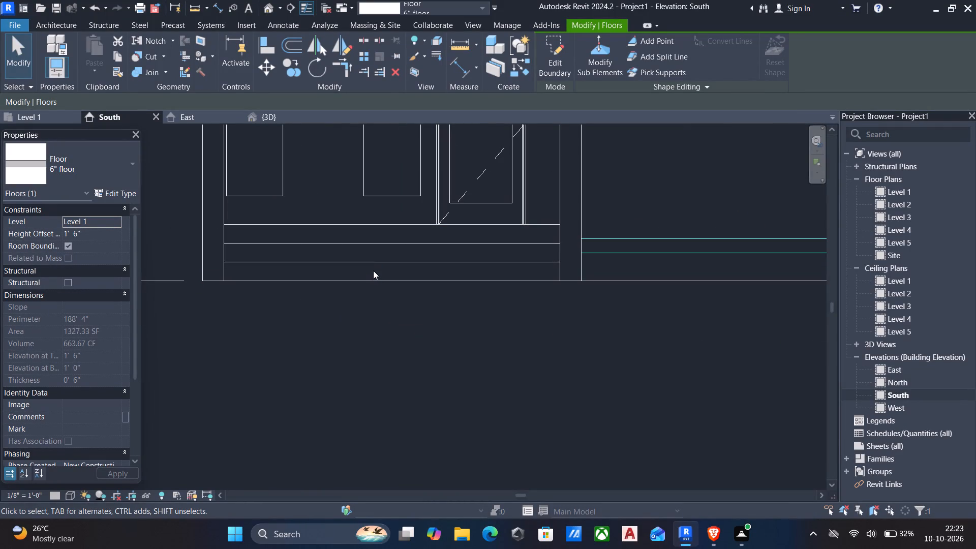
{"action": "key", "text": "Up"}
{"action": "key", "text": "Up"}
{"action": "key", "text": "Up"}
{"action": "key", "text": "Up"}
{"action": "key", "text": "Up"}
{"action": "key", "text": "Up"}
{"action": "key", "text": "Up"}
{"action": "key", "text": "Up"}
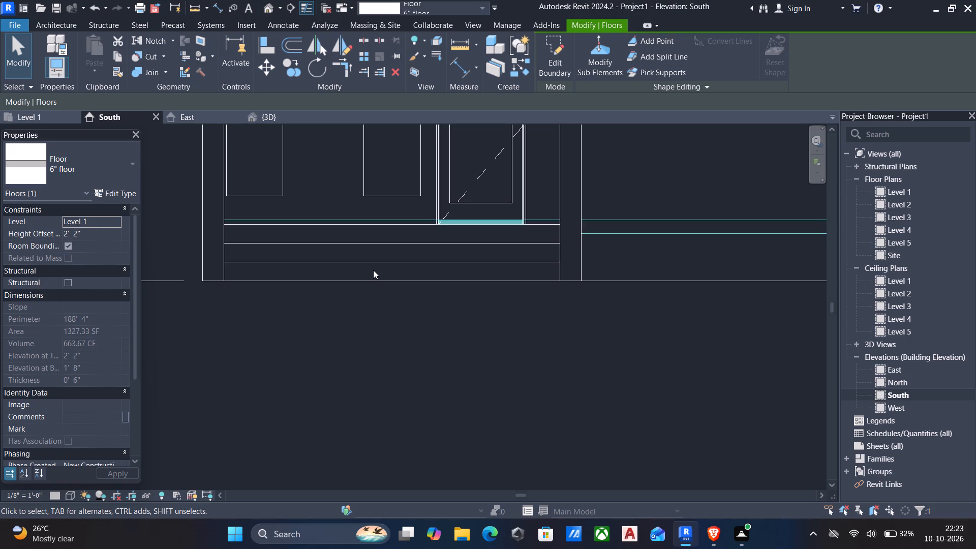
{"action": "key", "text": "Up"}
{"action": "key", "text": "Up"}
{"action": "key", "text": "Up"}
{"action": "key", "text": "Up"}
{"action": "key", "text": "Down"}
{"action": "key", "text": "Down"}
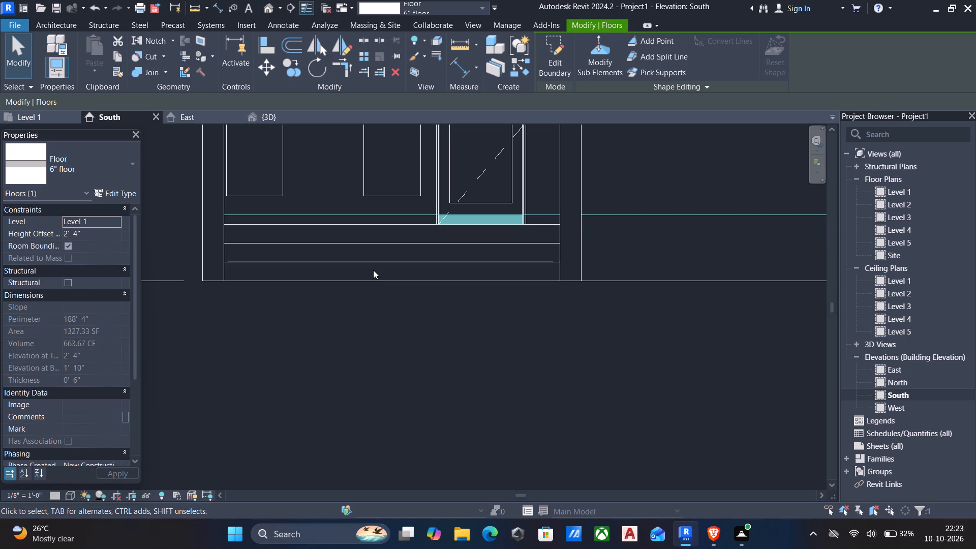
{"action": "key", "text": "Down"}
{"action": "key", "text": "Down"}
{"action": "key", "text": "Down"}
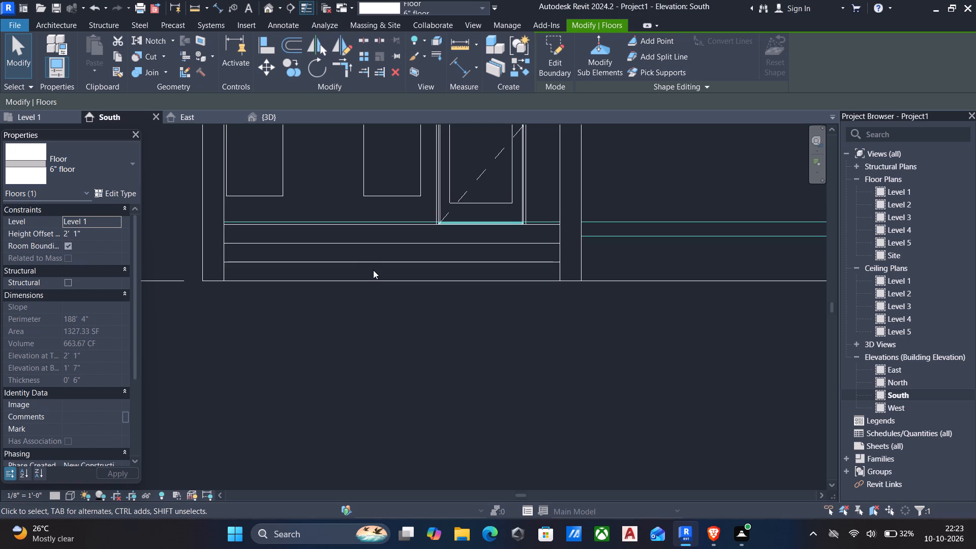
Align the top of the 6" floor with the top edge of the entrance platform.
{"action": "type", "text": "al"}
{"action": "scroll", "coordinate": [395, 229], "scroll_direction": "up", "scroll_amount": 5}
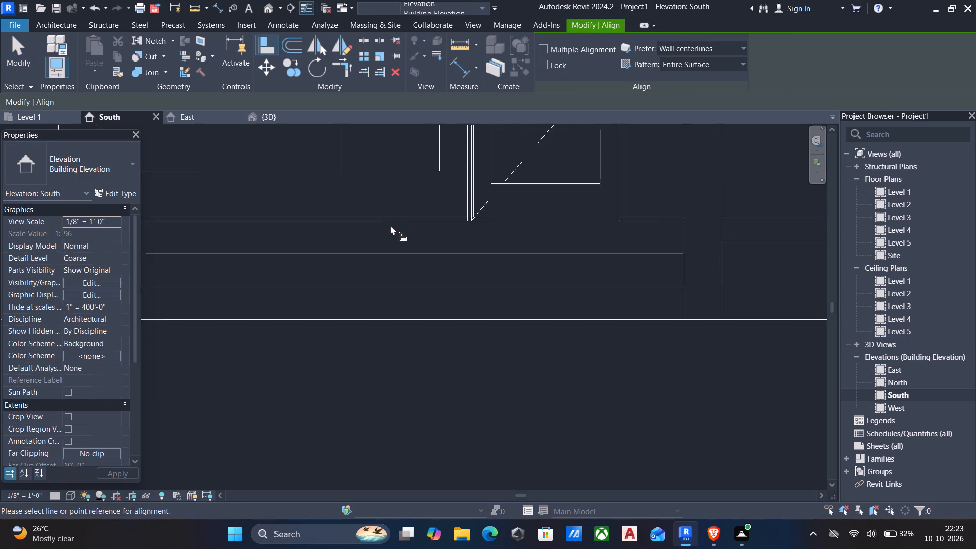
{"action": "left_click", "coordinate": [388, 224]}
{"action": "left_click", "coordinate": [376, 211]}
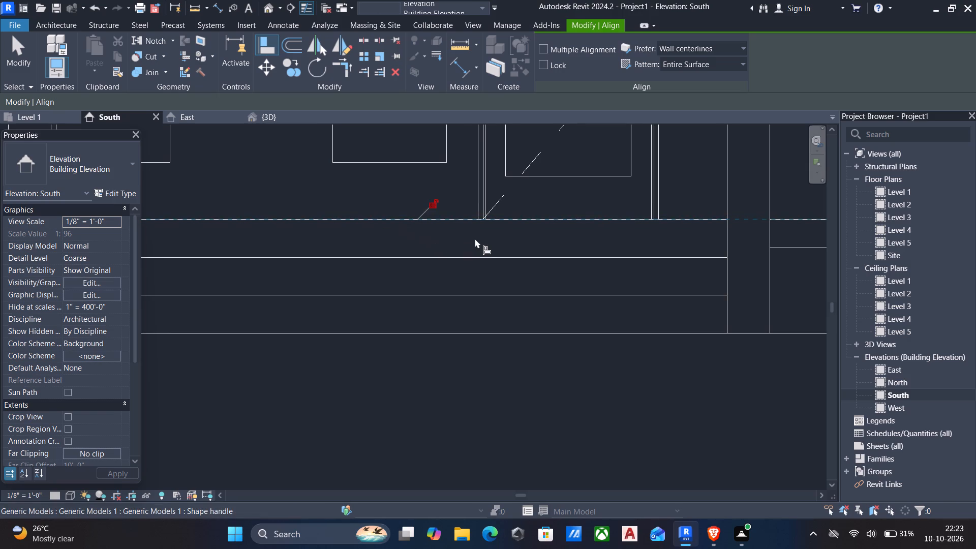
{"action": "scroll", "coordinate": [478, 243], "scroll_direction": "down", "scroll_amount": 5}
{"action": "key", "text": "Escape"}
{"action": "scroll", "coordinate": [470, 256], "scroll_direction": "down", "scroll_amount": 7}
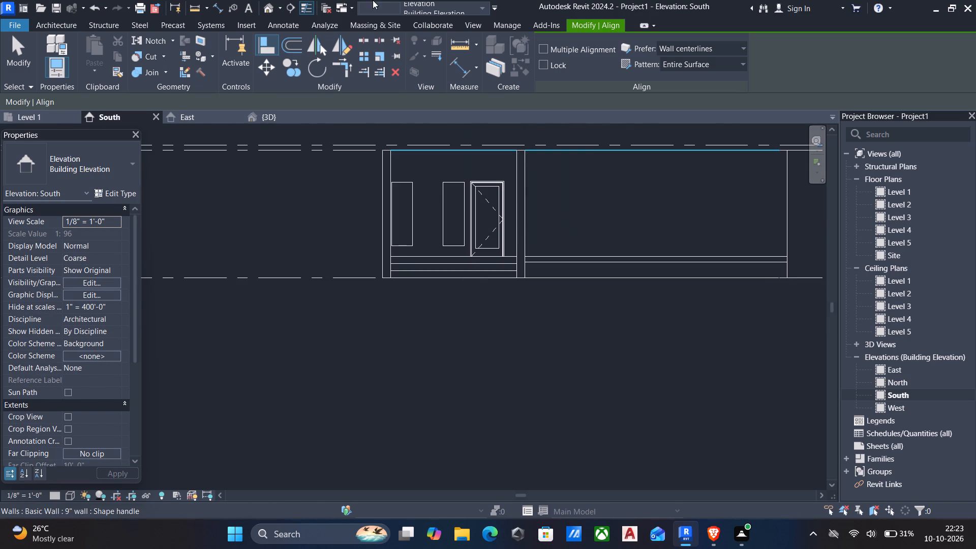
Examine the raised floor from around and beneath the building in 3D, and the entrance wall's windows and door from the front.
{"action": "left_click", "coordinate": [264, 7]}
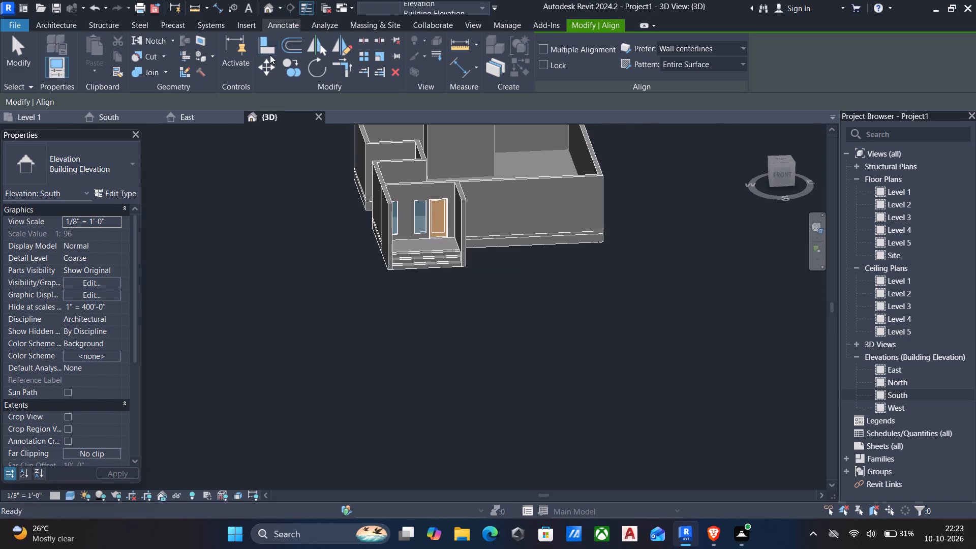
{"action": "key", "text": "Escape"}
{"action": "middle_click_drag", "start_coordinate": [340, 241], "coordinate": [401, 142], "text": "shift"}
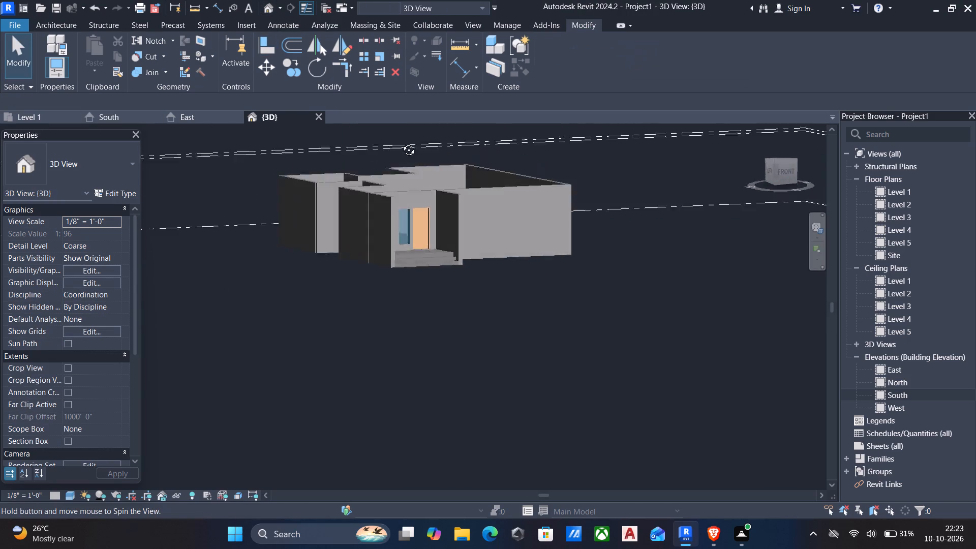
{"action": "middle_click_drag", "start_coordinate": [401, 142], "coordinate": [581, 120], "text": "shift"}
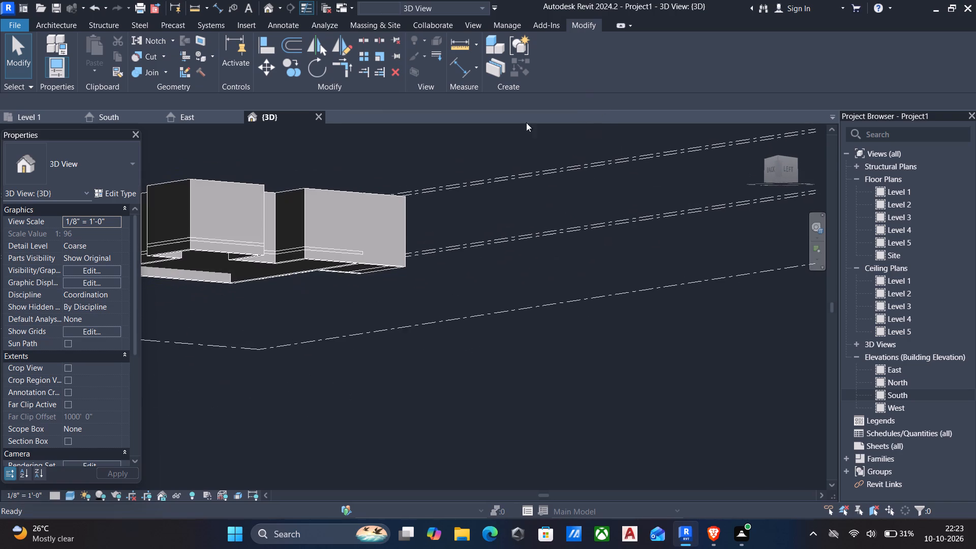
{"action": "middle_click_drag", "start_coordinate": [458, 124], "coordinate": [375, 137], "text": "shift"}
{"action": "scroll", "coordinate": [425, 206], "scroll_direction": "down", "scroll_amount": 4}
{"action": "middle_click_drag", "start_coordinate": [342, 306], "coordinate": [483, 184], "text": "shift"}
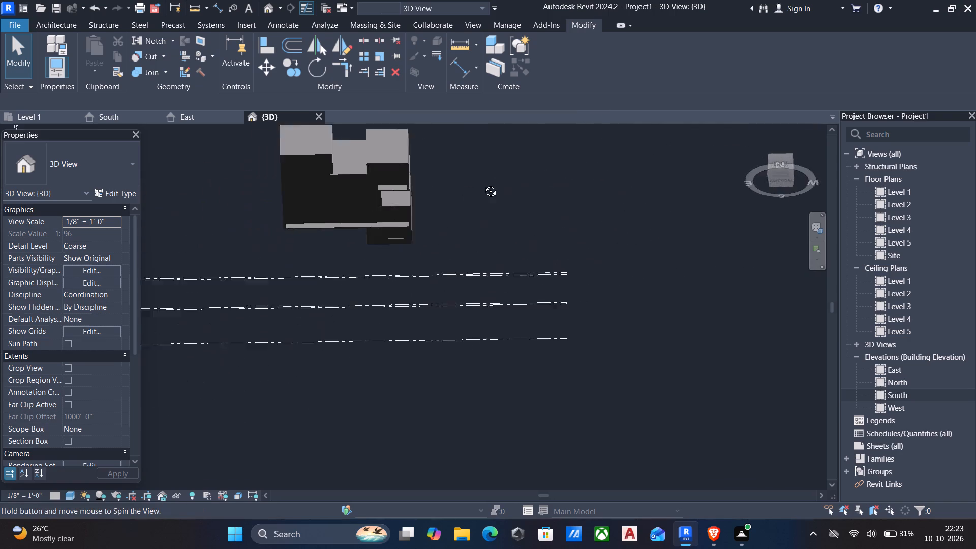
{"action": "middle_click_drag", "start_coordinate": [483, 184], "coordinate": [382, 259], "text": "shift"}
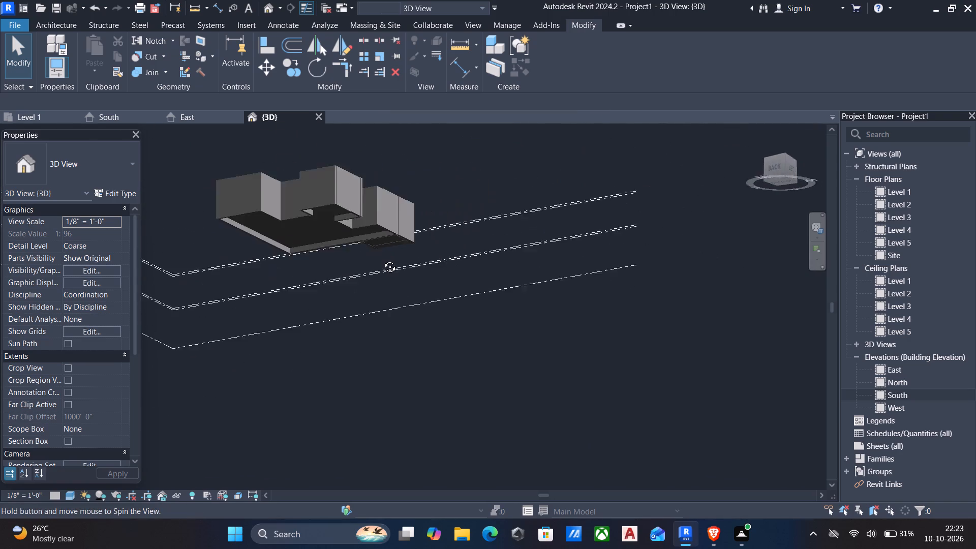
{"action": "middle_click_drag", "start_coordinate": [382, 259], "coordinate": [287, 408], "text": "shift"}
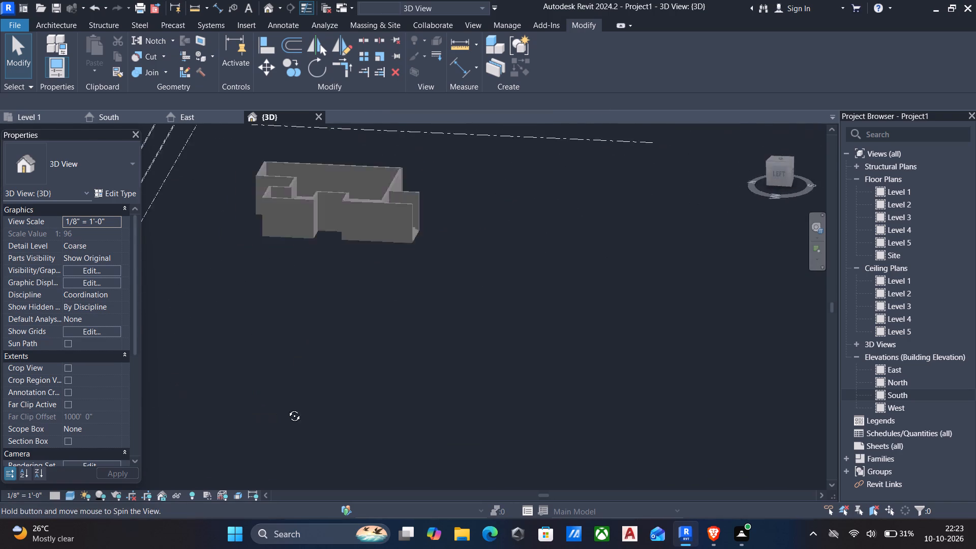
{"action": "middle_click_drag", "start_coordinate": [287, 408], "coordinate": [611, 219], "text": "shift"}
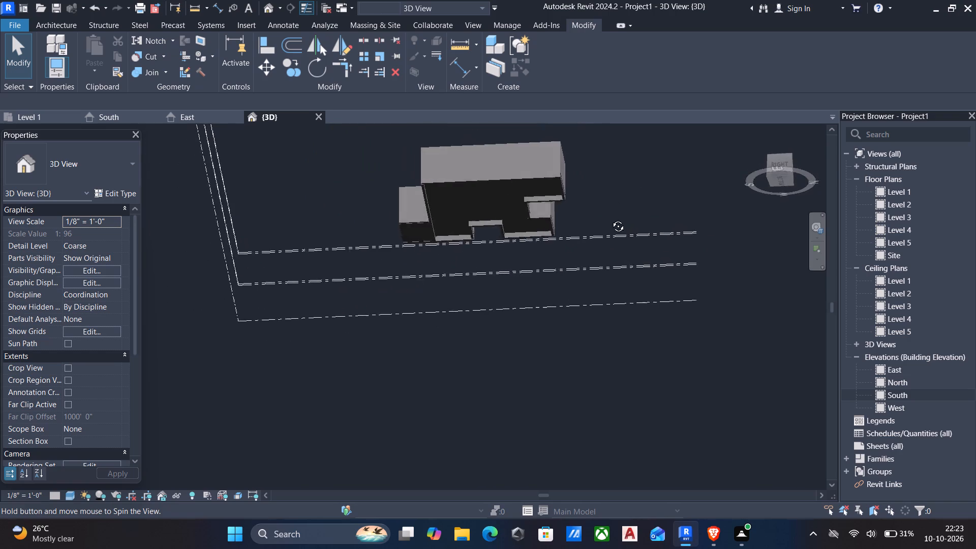
{"action": "middle_click_drag", "start_coordinate": [611, 219], "coordinate": [227, 260], "text": "shift"}
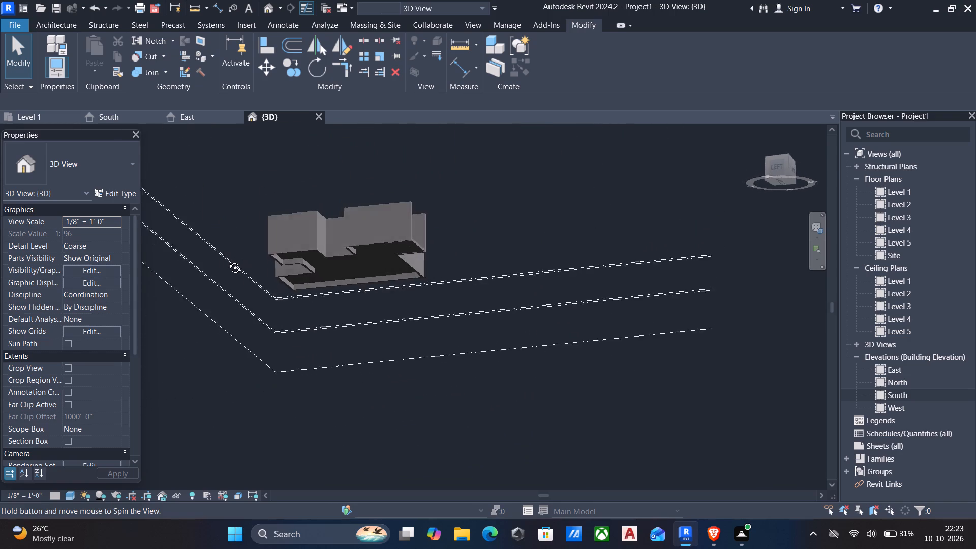
{"action": "middle_click_drag", "start_coordinate": [227, 260], "coordinate": [225, 272], "text": "shift"}
{"action": "scroll", "coordinate": [672, 256], "scroll_direction": "down", "scroll_amount": 5}
{"action": "middle_click_drag", "start_coordinate": [691, 242], "coordinate": [553, 404], "text": "shift"}
{"action": "scroll", "coordinate": [537, 230], "scroll_direction": "up", "scroll_amount": 6}
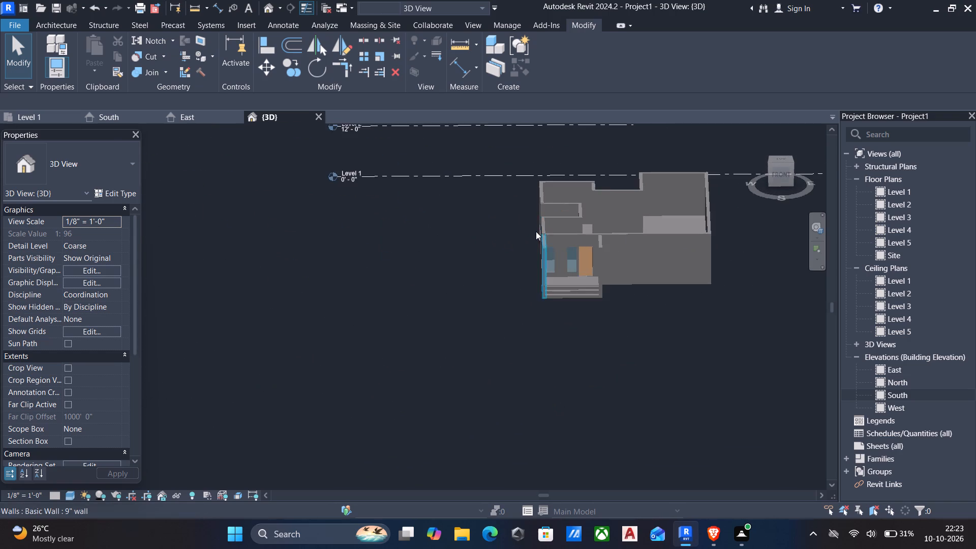
{"action": "scroll", "coordinate": [536, 231], "scroll_direction": "up", "scroll_amount": 7}
{"action": "middle_click_drag", "start_coordinate": [573, 275], "coordinate": [494, 298]}
{"action": "scroll", "coordinate": [432, 220], "scroll_direction": "up", "scroll_amount": 6}
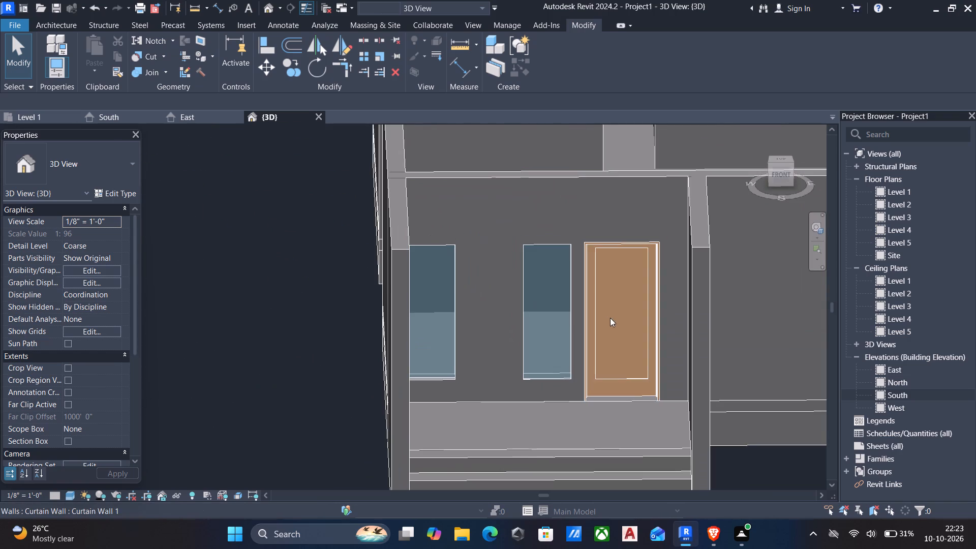
{"action": "left_click", "coordinate": [781, 179]}
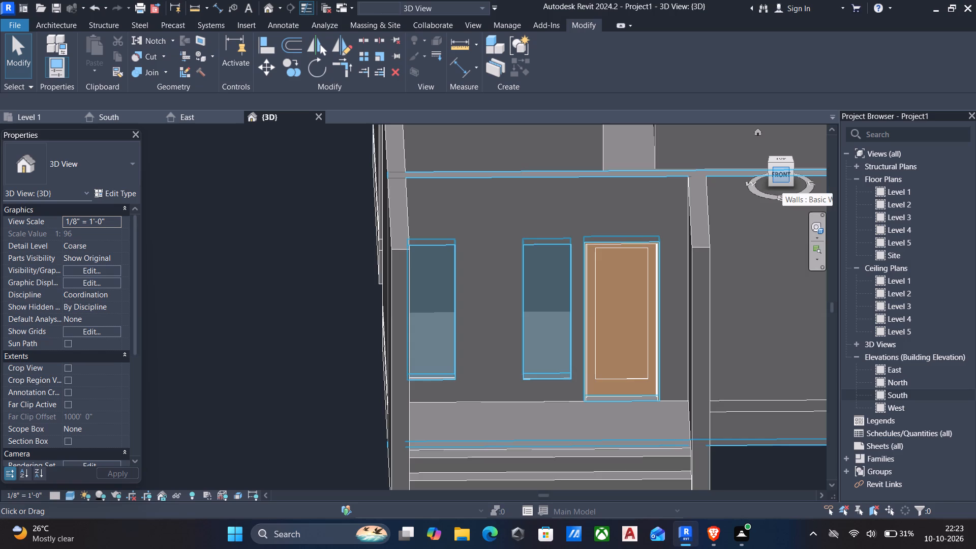
{"action": "scroll", "coordinate": [290, 359], "scroll_direction": "up", "scroll_amount": 7}
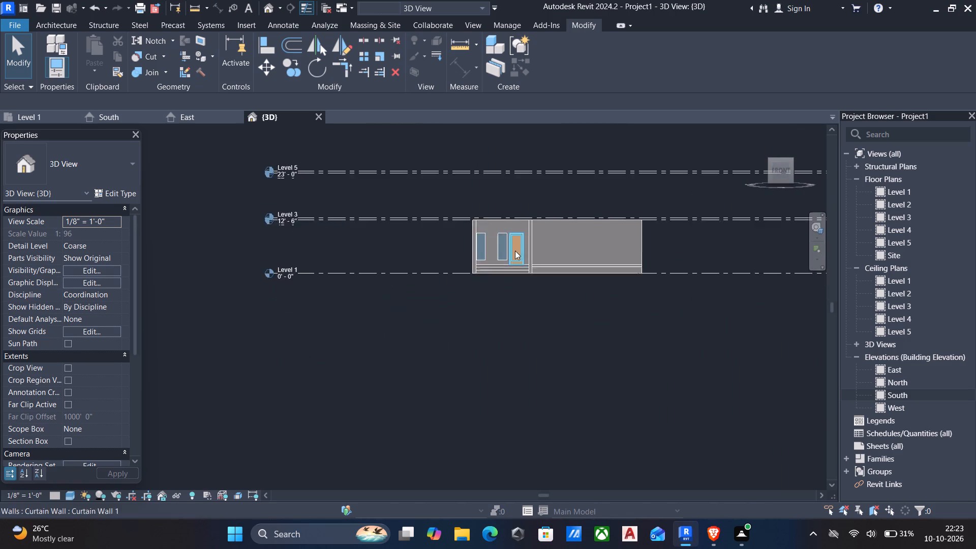
{"action": "scroll", "coordinate": [515, 251], "scroll_direction": "up", "scroll_amount": 7}
{"action": "scroll", "coordinate": [445, 279], "scroll_direction": "up", "scroll_amount": 6}
{"action": "middle_click_drag", "start_coordinate": [442, 291], "coordinate": [454, 388]}
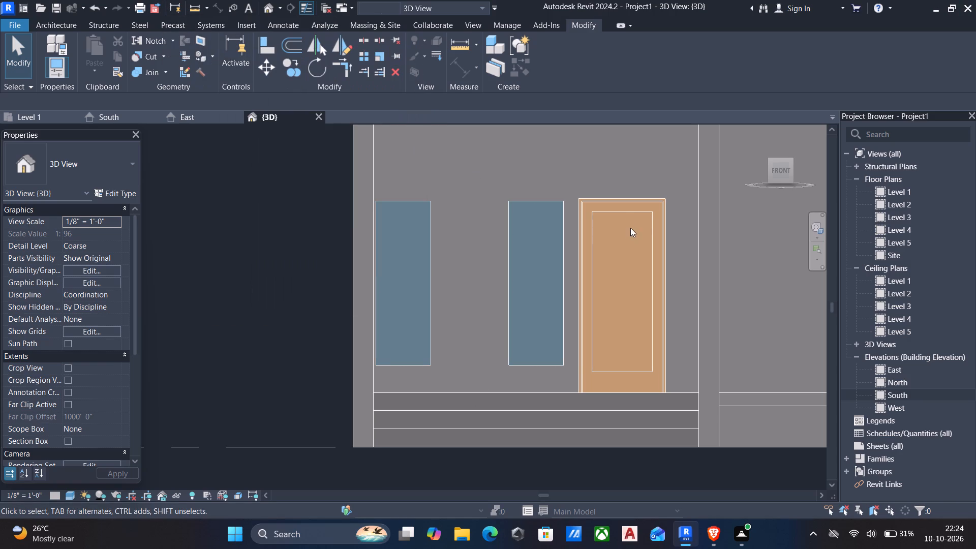
{"action": "middle_click_drag", "start_coordinate": [622, 243], "coordinate": [593, 291]}
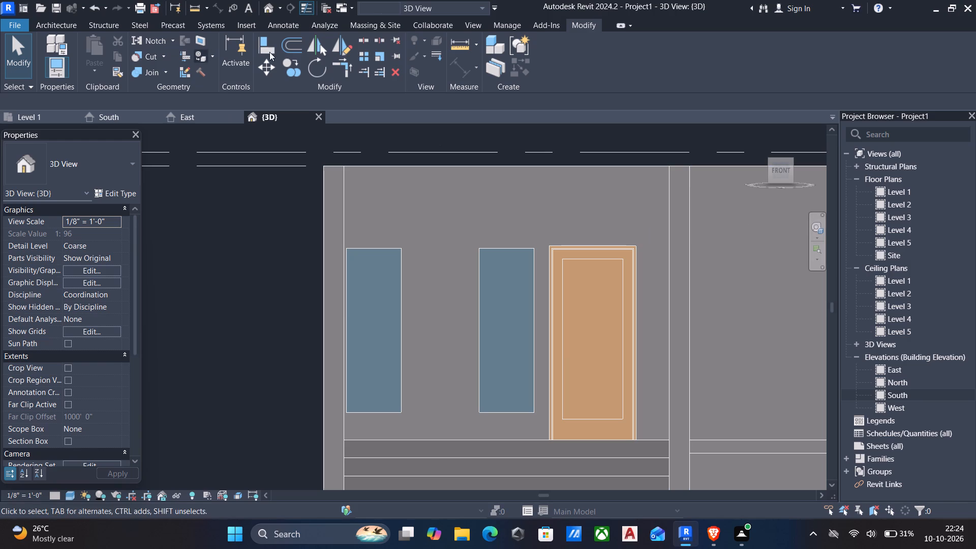
Open the entrance platform for in-place editing and start an extrusion with the entrance wall picked as its work plane.
{"action": "left_click", "coordinate": [770, 159]}
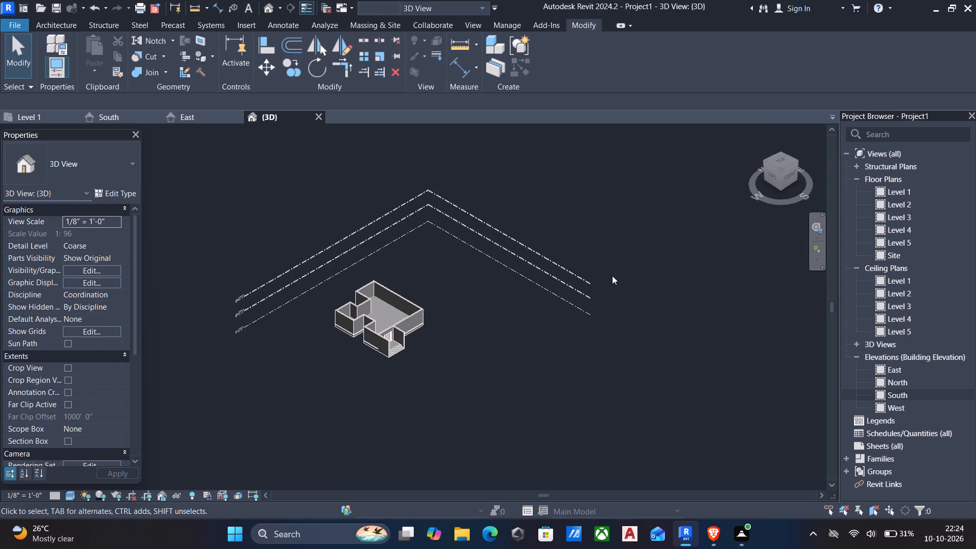
{"action": "scroll", "coordinate": [385, 377], "scroll_direction": "up", "scroll_amount": 7}
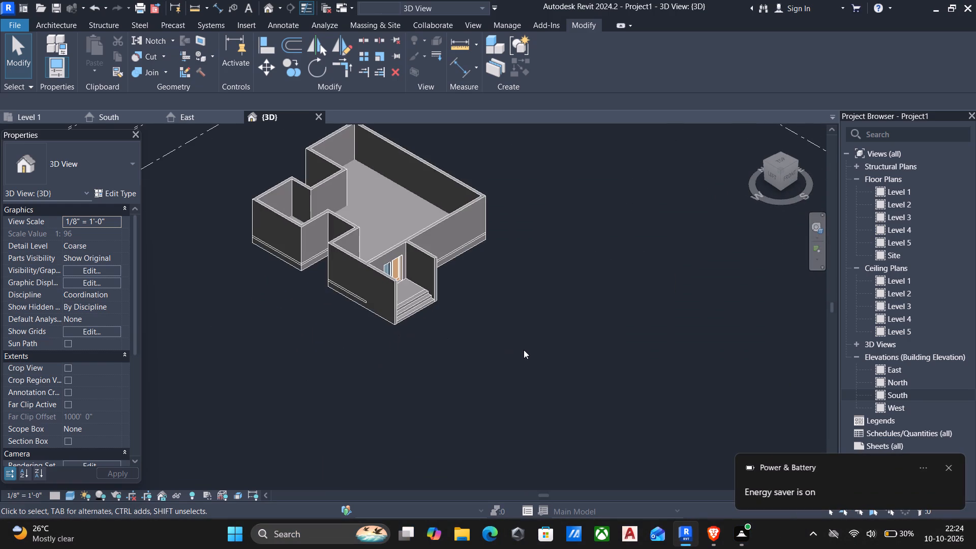
{"action": "scroll", "coordinate": [524, 350], "scroll_direction": "up", "scroll_amount": 5}
{"action": "middle_click_drag", "start_coordinate": [351, 261], "coordinate": [430, 345]}
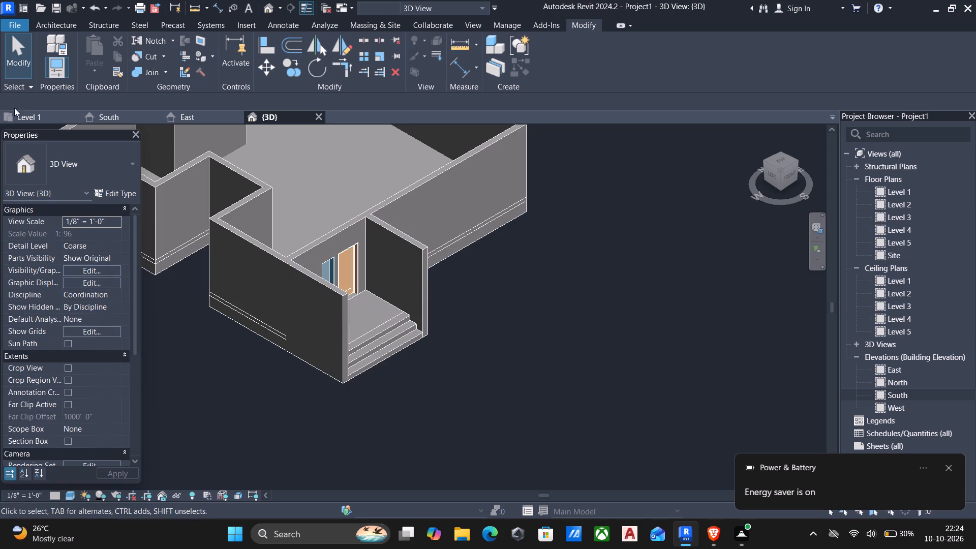
{"action": "left_click", "coordinate": [394, 341]}
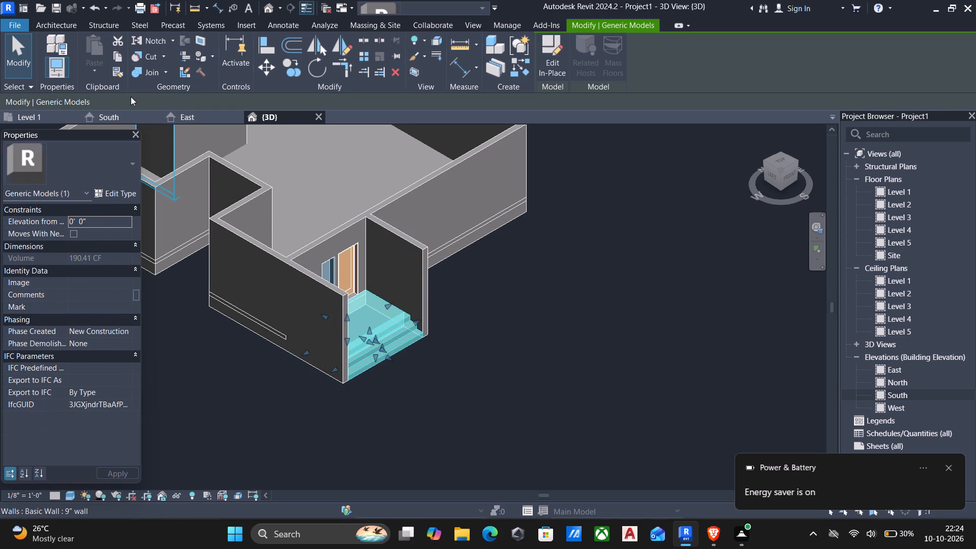
{"action": "left_click", "coordinate": [548, 46]}
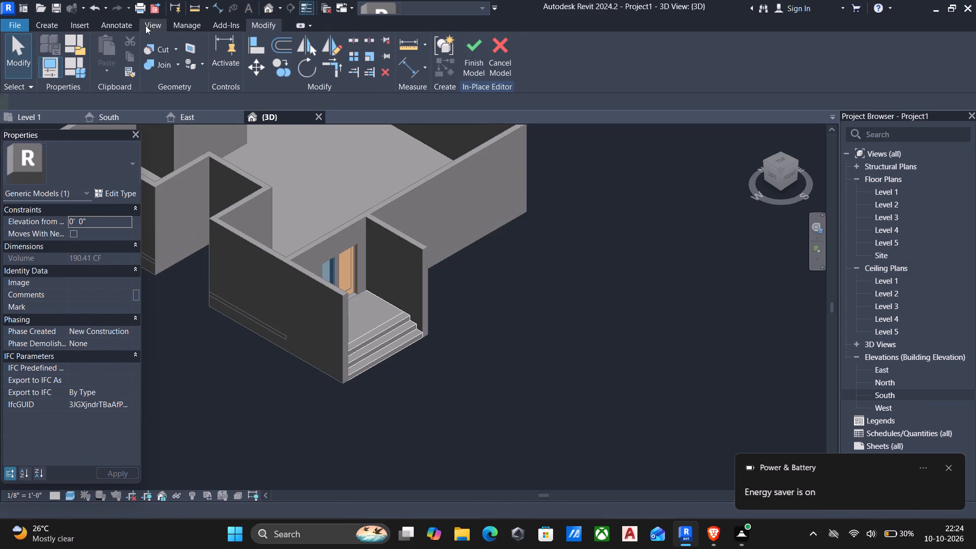
{"action": "left_click", "coordinate": [41, 25]}
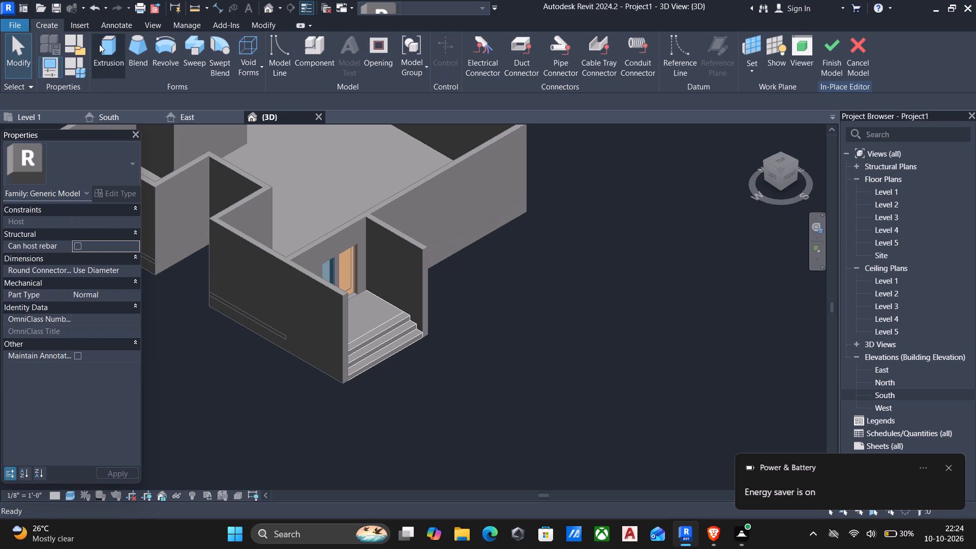
{"action": "left_click", "coordinate": [104, 46]}
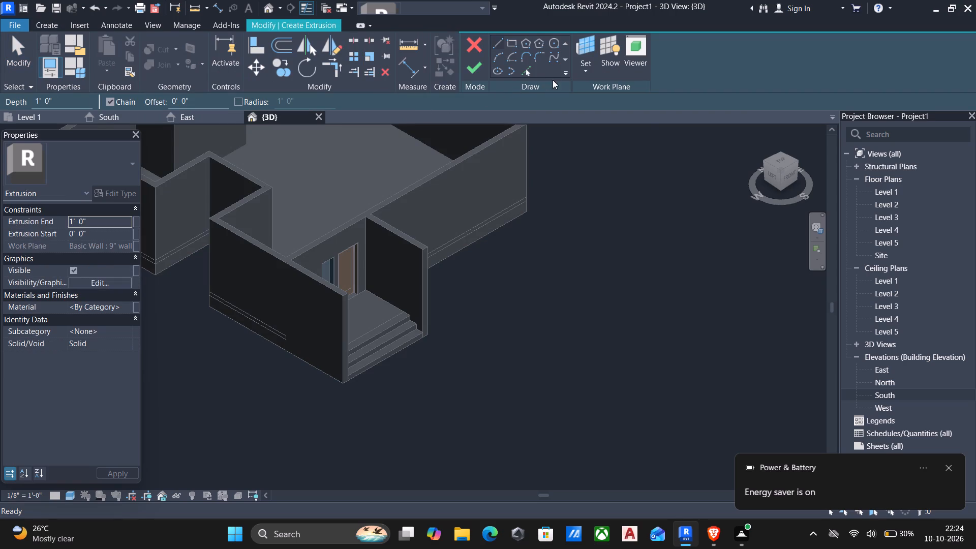
{"action": "left_click", "coordinate": [581, 73]}
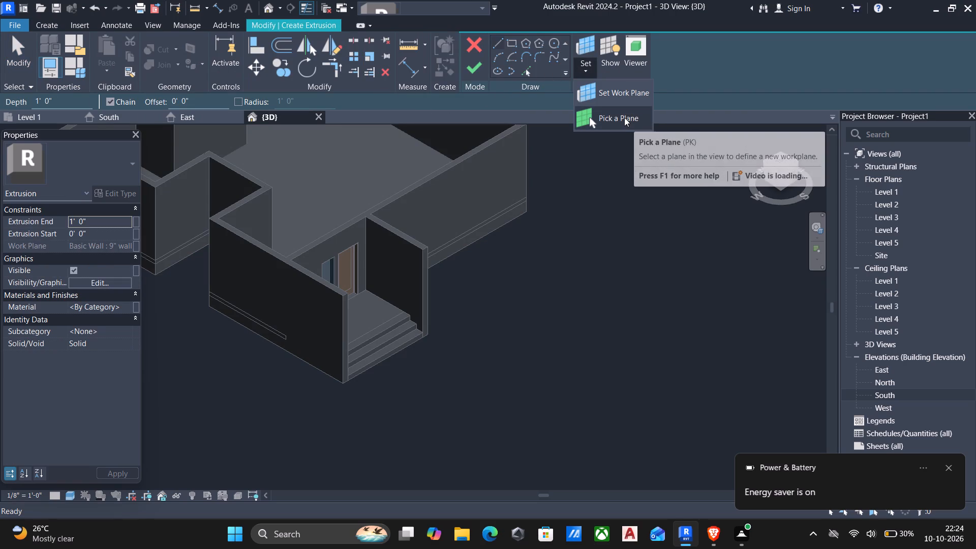
{"action": "left_click", "coordinate": [624, 117]}
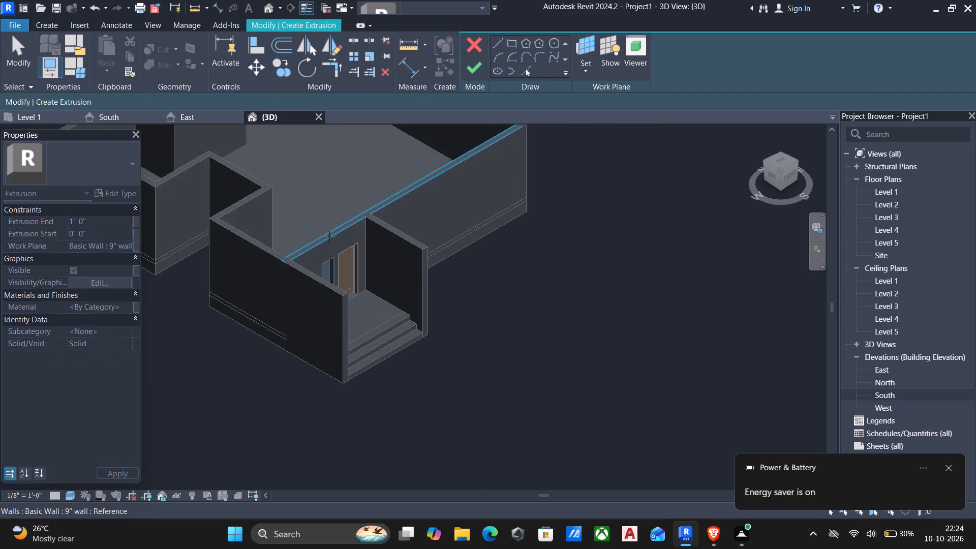
{"action": "left_click", "coordinate": [332, 239]}
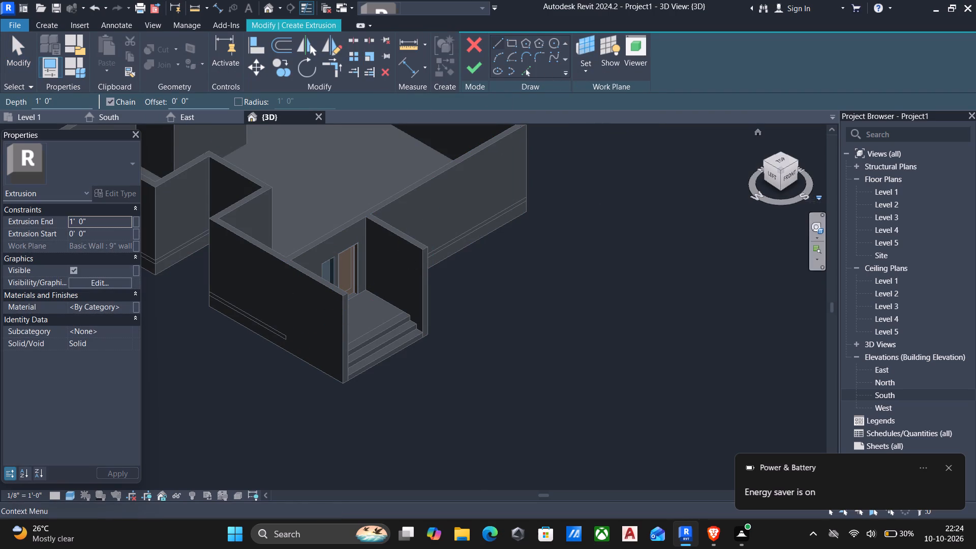
Sketch a thin rectangle about 11' 10 1/2" wide above the door and windows, spanning between the two entrance side walls.
{"action": "left_click", "coordinate": [784, 176]}
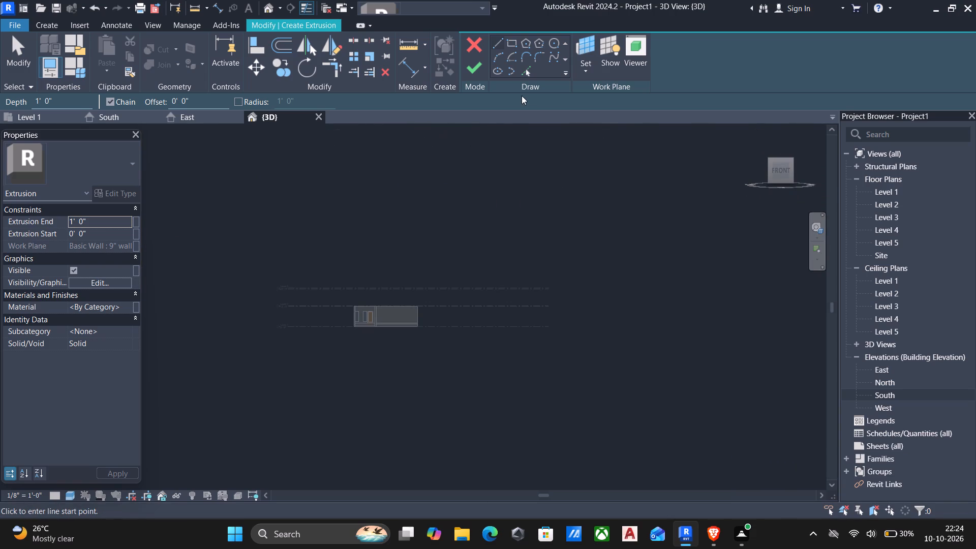
{"action": "left_click", "coordinate": [511, 40]}
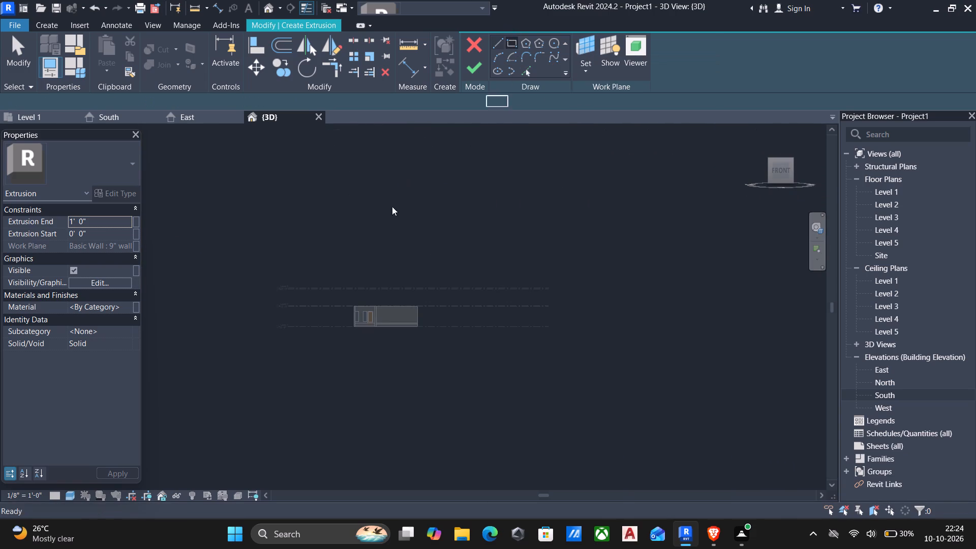
{"action": "scroll", "coordinate": [354, 329], "scroll_direction": "up", "scroll_amount": 12}
{"action": "scroll", "coordinate": [437, 257], "scroll_direction": "up", "scroll_amount": 6}
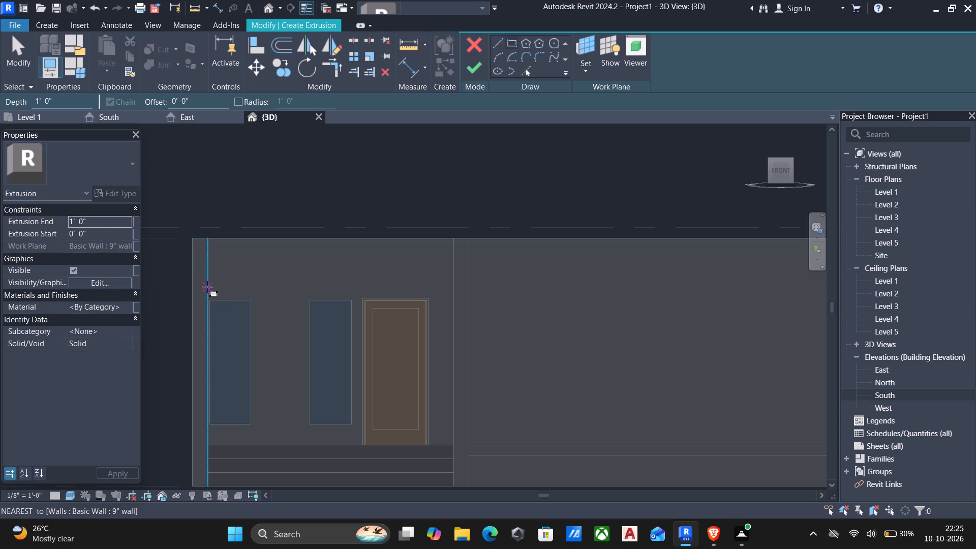
{"action": "left_click", "coordinate": [205, 271]}
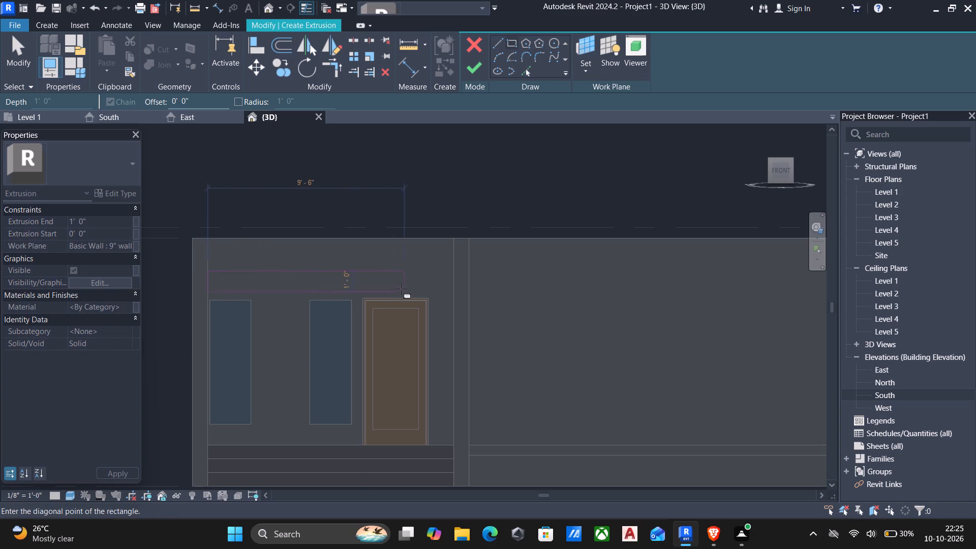
{"action": "left_click", "coordinate": [454, 284]}
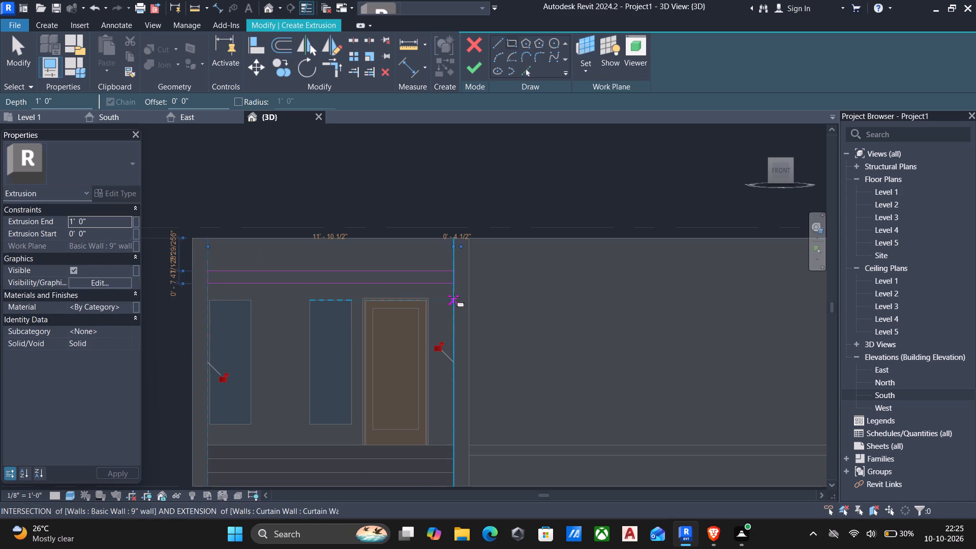
{"action": "key", "text": "Escape"}
{"action": "key", "text": "Escape"}
Set the sketched rectangle's height to 6" by moving its upper line, and finish the extrusion sketch.
{"action": "left_click", "coordinate": [255, 270]}
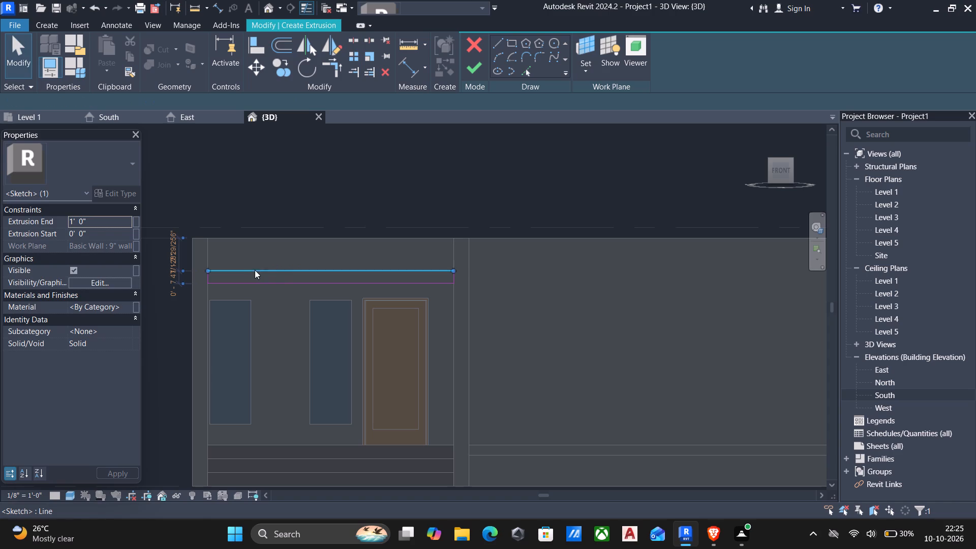
{"action": "left_click", "coordinate": [172, 273]}
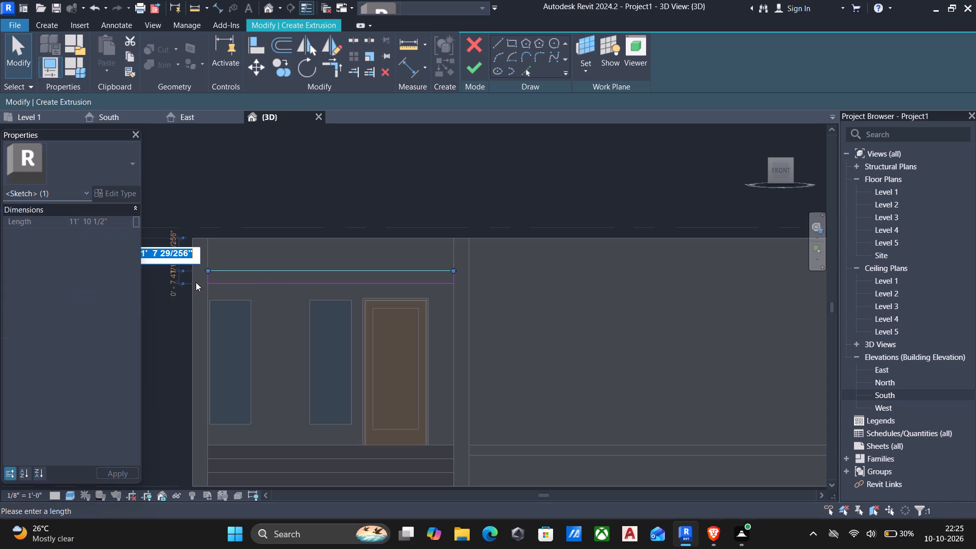
{"action": "key", "text": "6"}
{"action": "key", "text": "shift+quotedbl"}
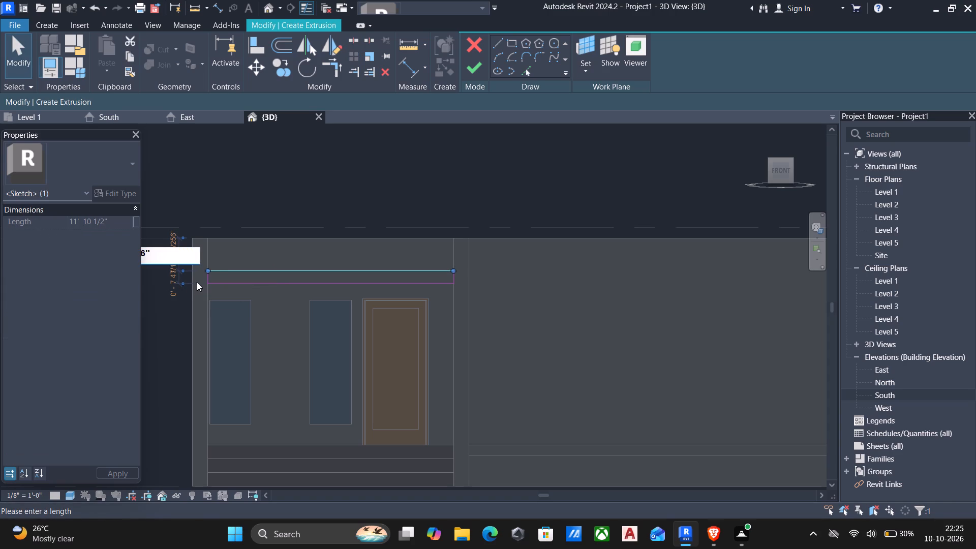
{"action": "key", "text": "Return"}
{"action": "left_click", "coordinate": [173, 263]}
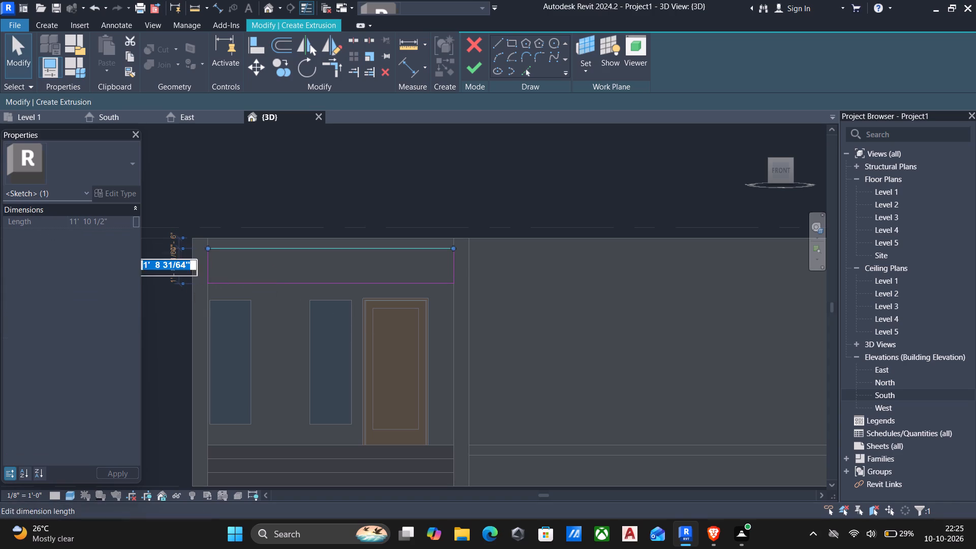
{"action": "type", "text": "6\""}
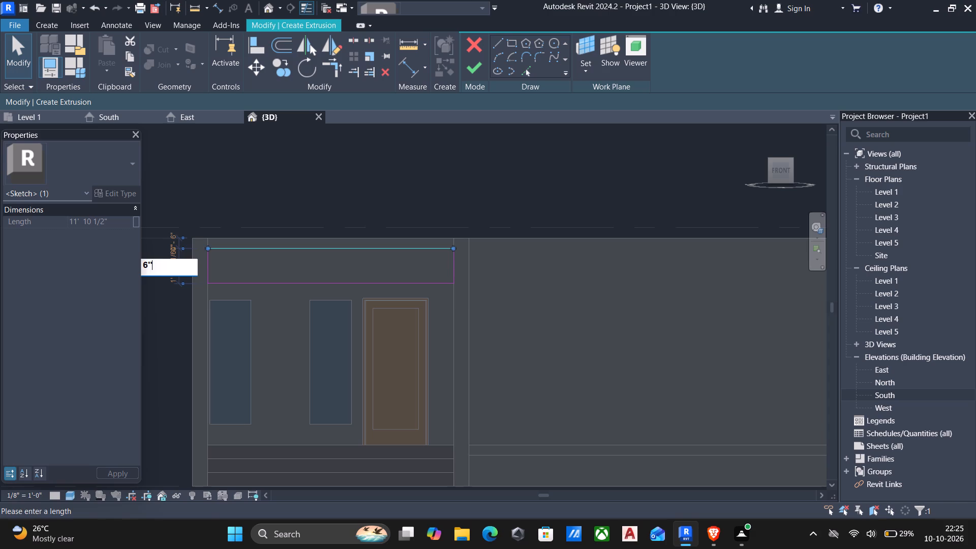
{"action": "key", "text": "Return"}
{"action": "key", "text": "Escape"}
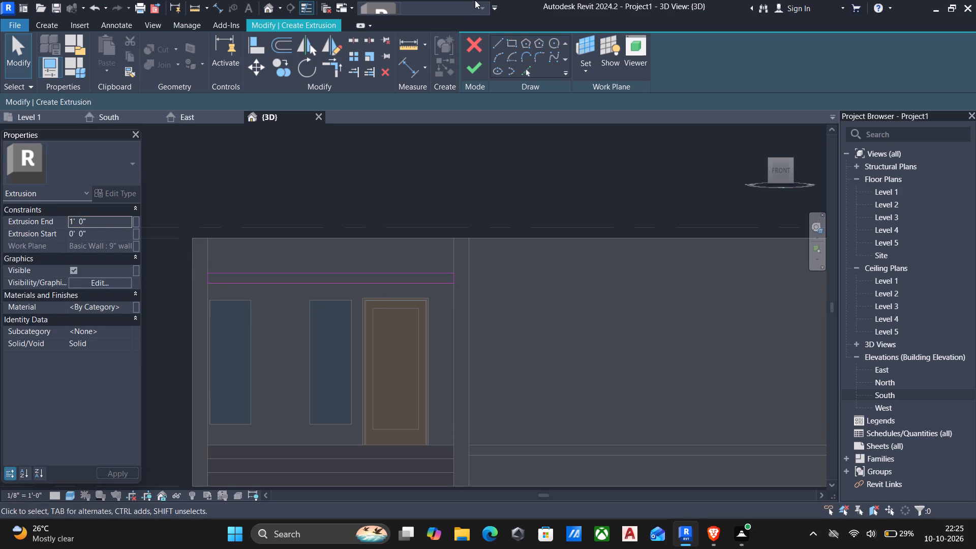
{"action": "left_click", "coordinate": [474, 67]}
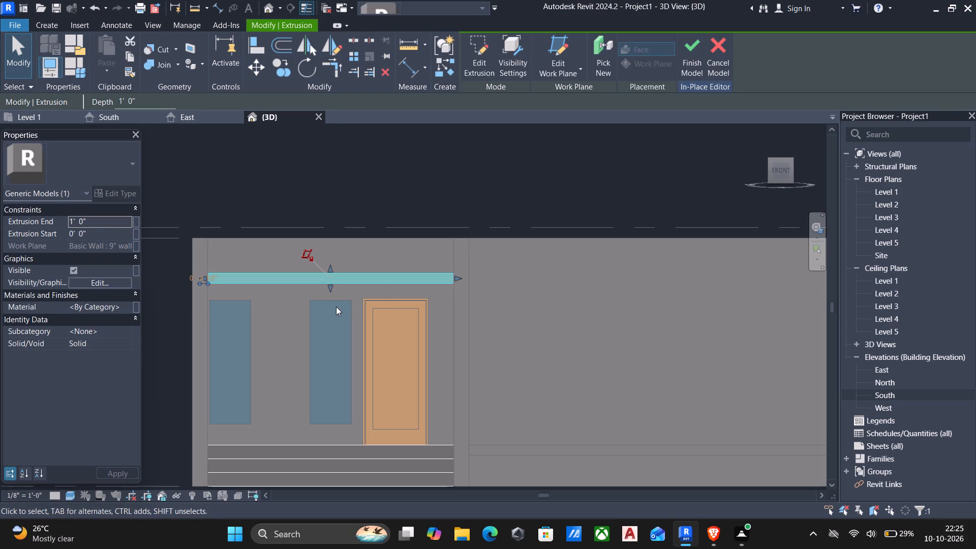
Stretch the canopy extrusion outward from the entrance wall to the front ends of the side walls and finish the in-place model.
{"action": "middle_click_drag", "start_coordinate": [329, 306], "coordinate": [380, 446], "text": "shift"}
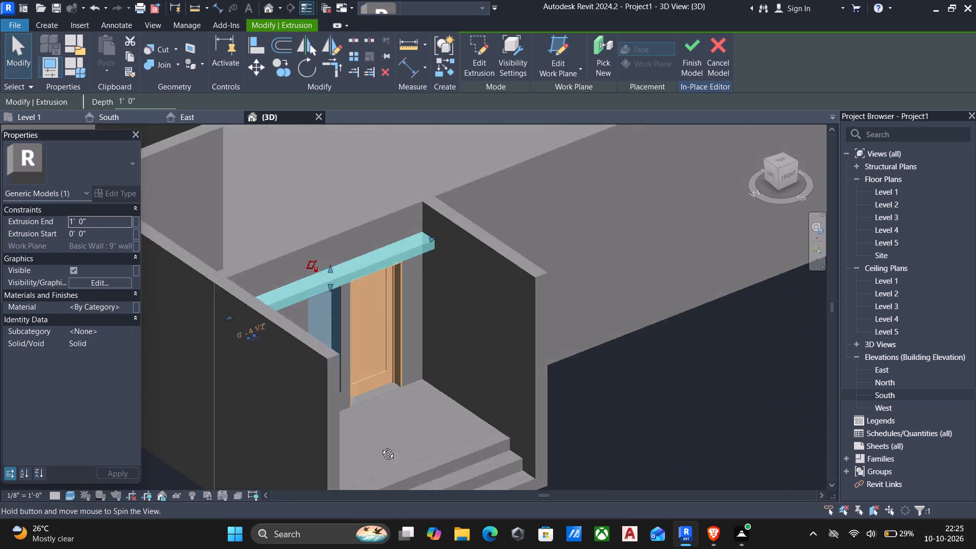
{"action": "middle_click_drag", "start_coordinate": [380, 446], "coordinate": [352, 444], "text": "shift"}
{"action": "key", "text": "Escape"}
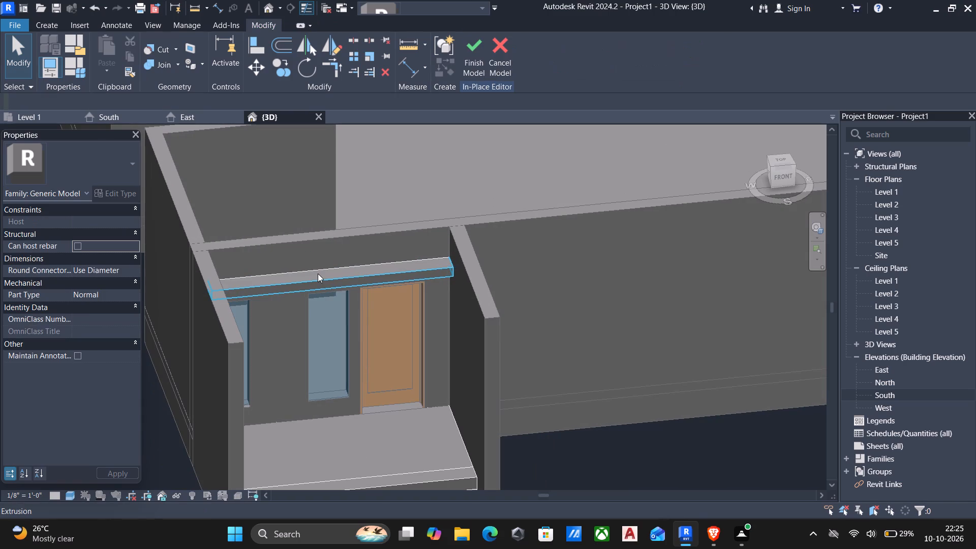
{"action": "left_click", "coordinate": [318, 273]}
{"action": "left_click_drag", "start_coordinate": [334, 286], "coordinate": [431, 386]}
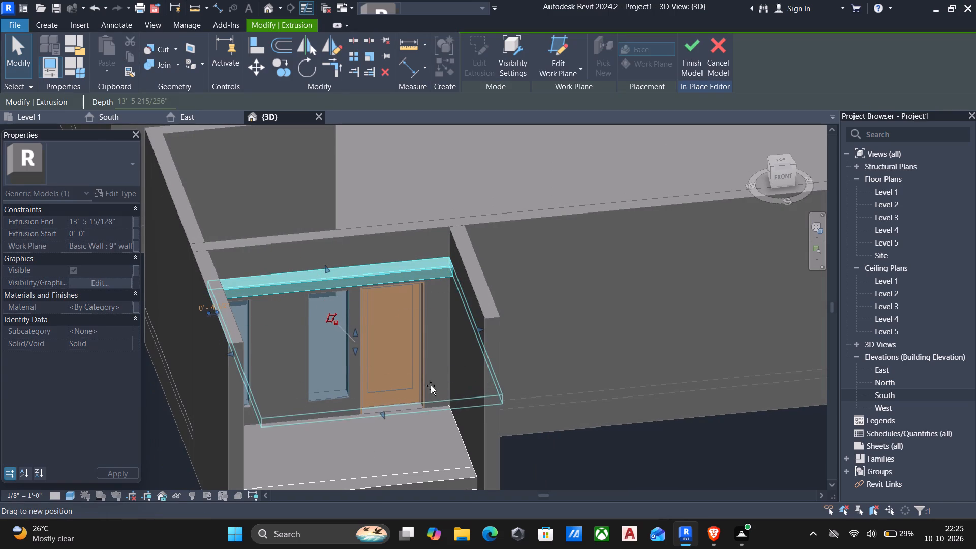
{"action": "left_click_drag", "start_coordinate": [431, 386], "coordinate": [415, 345]}
{"action": "key", "text": "Escape"}
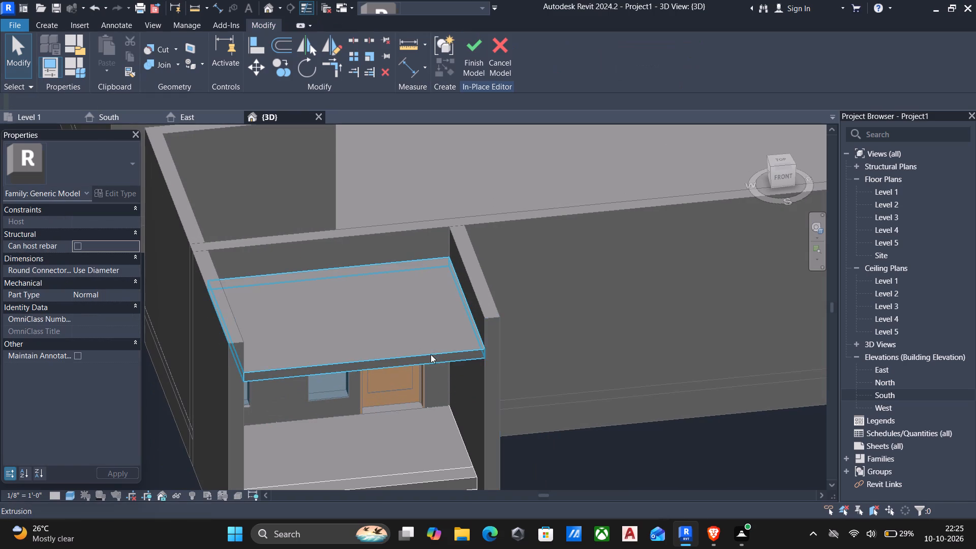
{"action": "middle_click_drag", "start_coordinate": [468, 364], "coordinate": [498, 211], "text": "shift"}
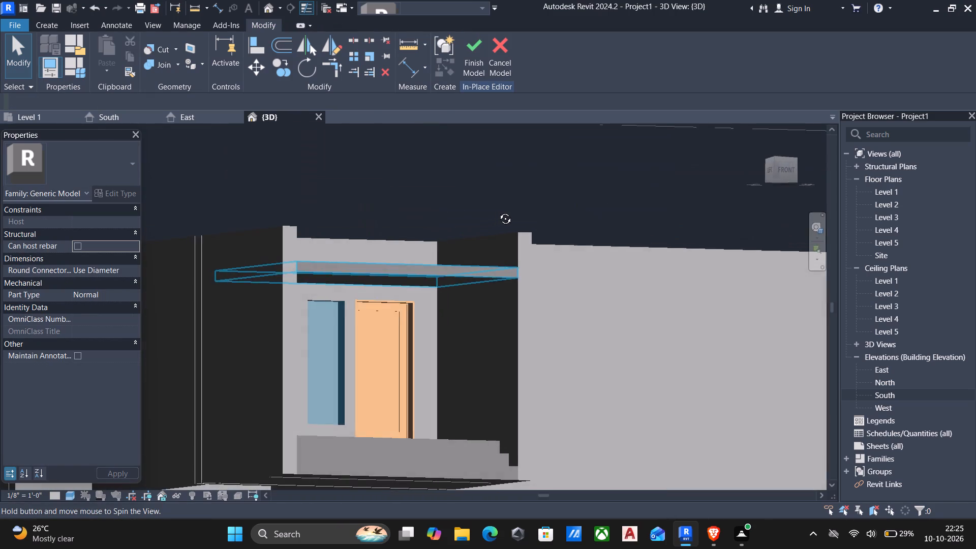
{"action": "middle_click_drag", "start_coordinate": [498, 211], "coordinate": [452, 259], "text": "shift"}
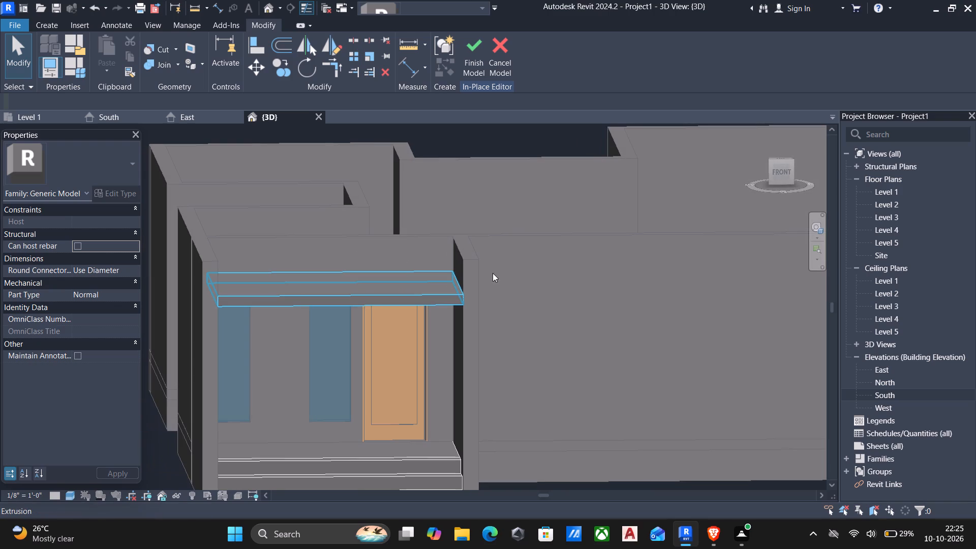
{"action": "left_click", "coordinate": [475, 47]}
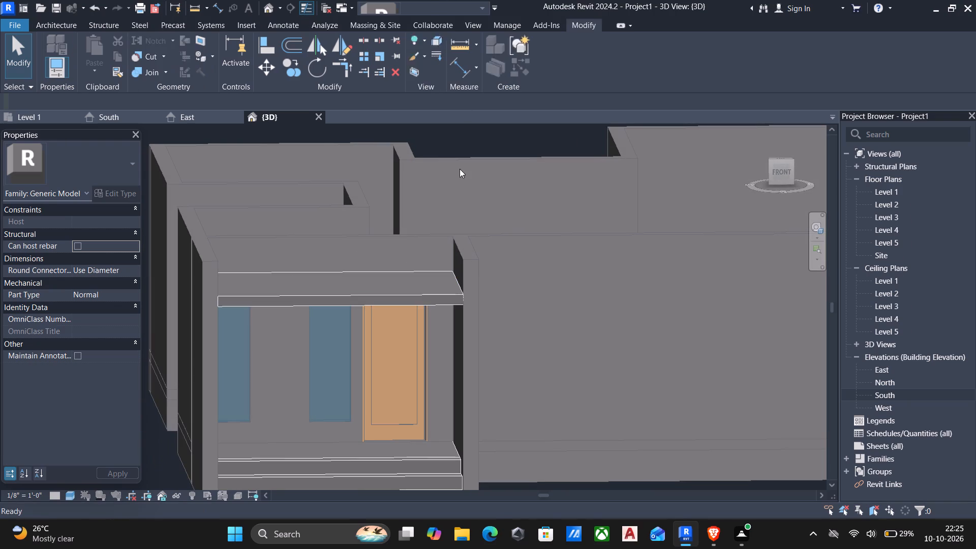
Align the tops of both entrance side walls with the canopy slab's top face.
{"action": "left_click", "coordinate": [472, 261]}
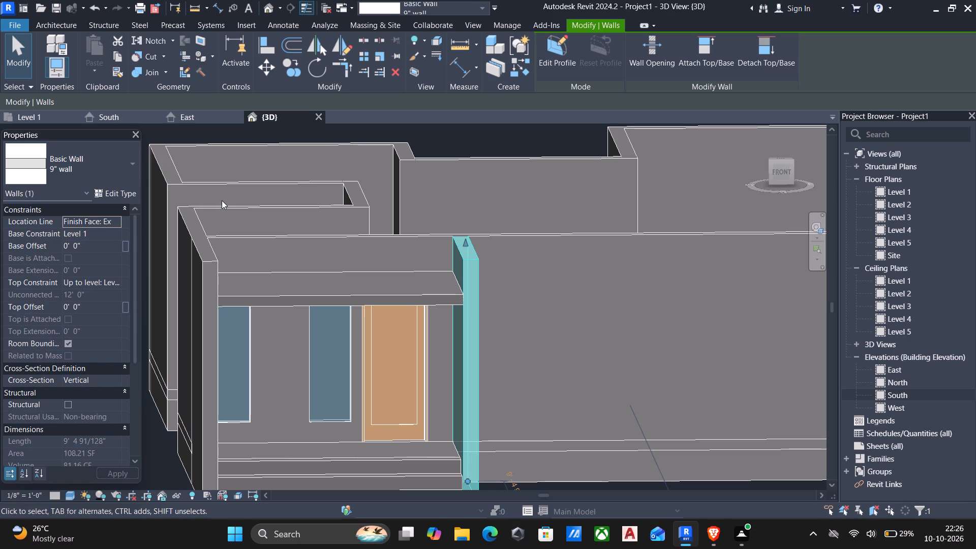
{"action": "type", "text": "al"}
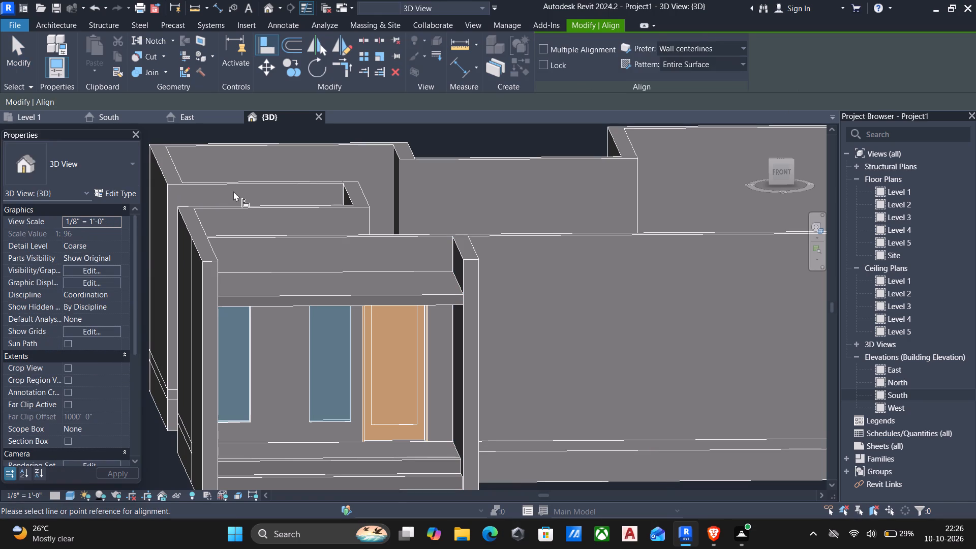
{"action": "left_click", "coordinate": [339, 292]}
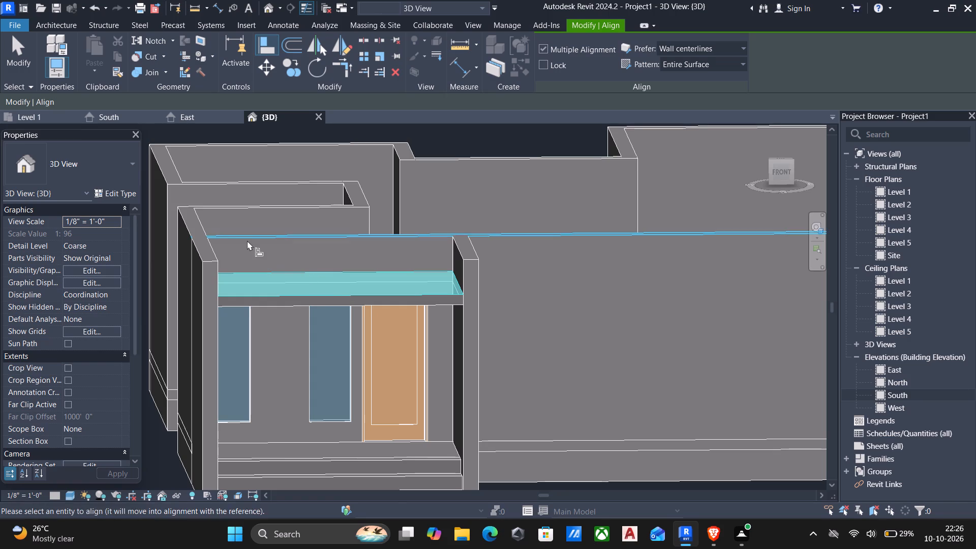
{"action": "left_click", "coordinate": [207, 258], "text": "ctrl"}
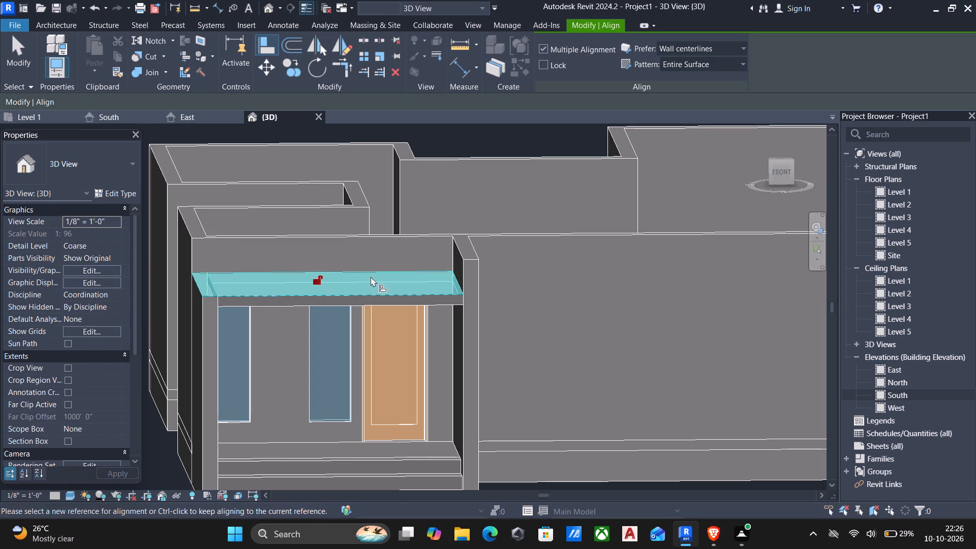
{"action": "left_click", "coordinate": [470, 258], "text": "ctrl"}
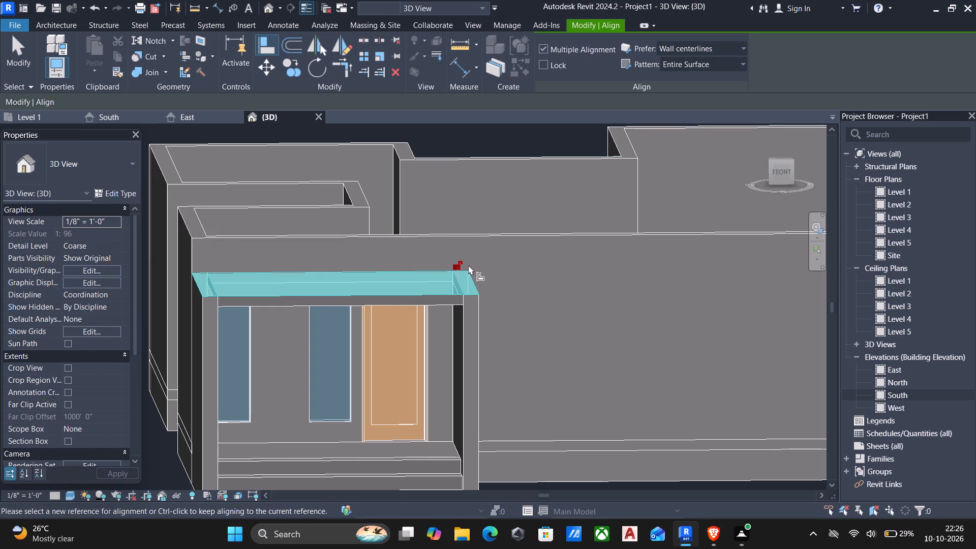
{"action": "key", "text": "Escape"}
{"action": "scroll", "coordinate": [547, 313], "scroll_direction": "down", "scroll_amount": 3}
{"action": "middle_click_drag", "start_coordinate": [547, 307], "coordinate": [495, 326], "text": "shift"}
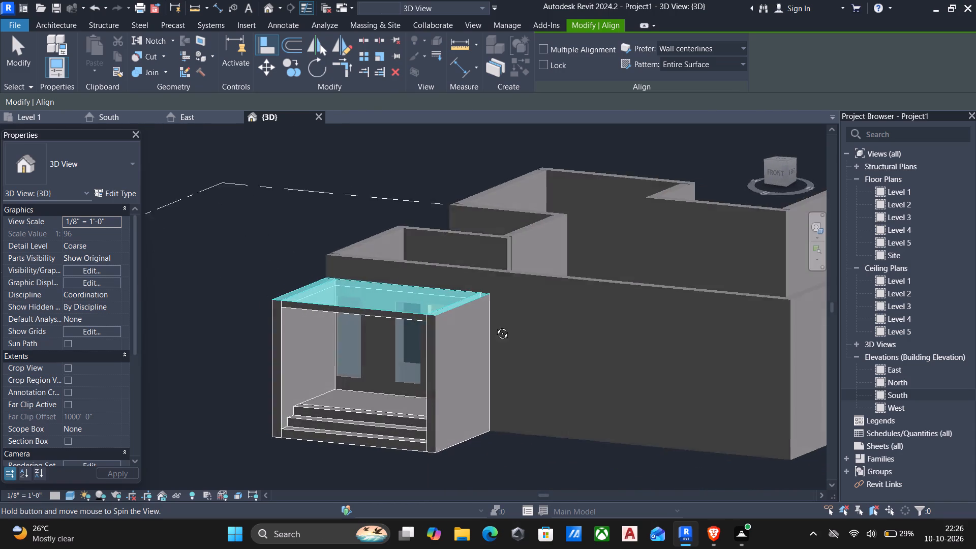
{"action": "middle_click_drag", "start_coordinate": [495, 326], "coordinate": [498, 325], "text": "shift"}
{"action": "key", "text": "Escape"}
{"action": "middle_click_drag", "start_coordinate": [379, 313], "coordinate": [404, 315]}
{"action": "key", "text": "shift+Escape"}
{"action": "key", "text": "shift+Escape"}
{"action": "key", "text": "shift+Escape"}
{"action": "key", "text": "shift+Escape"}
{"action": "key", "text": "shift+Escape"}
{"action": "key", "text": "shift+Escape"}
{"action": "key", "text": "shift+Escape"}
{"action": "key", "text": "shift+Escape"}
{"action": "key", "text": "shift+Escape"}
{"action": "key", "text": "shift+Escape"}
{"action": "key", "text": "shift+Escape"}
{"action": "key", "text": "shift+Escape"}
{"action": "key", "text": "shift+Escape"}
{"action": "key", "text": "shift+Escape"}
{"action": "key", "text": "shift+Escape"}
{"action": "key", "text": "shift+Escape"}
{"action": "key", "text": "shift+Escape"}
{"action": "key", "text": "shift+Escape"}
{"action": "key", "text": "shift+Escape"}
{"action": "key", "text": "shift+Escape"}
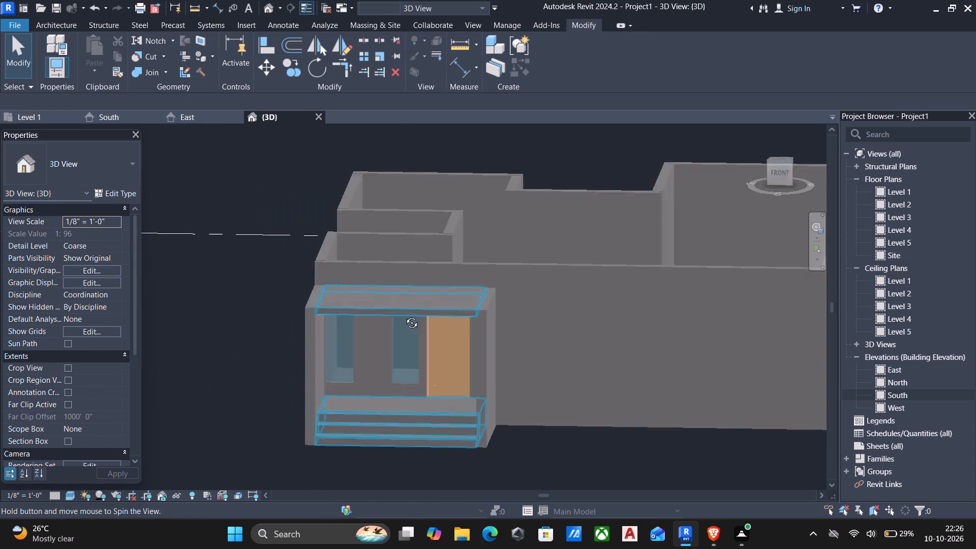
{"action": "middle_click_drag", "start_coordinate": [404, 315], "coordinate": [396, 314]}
Stretch the canopy slab's front edge and both side edges outward to overhang the entrance side walls.
{"action": "scroll", "coordinate": [324, 304], "scroll_direction": "up", "scroll_amount": 4}
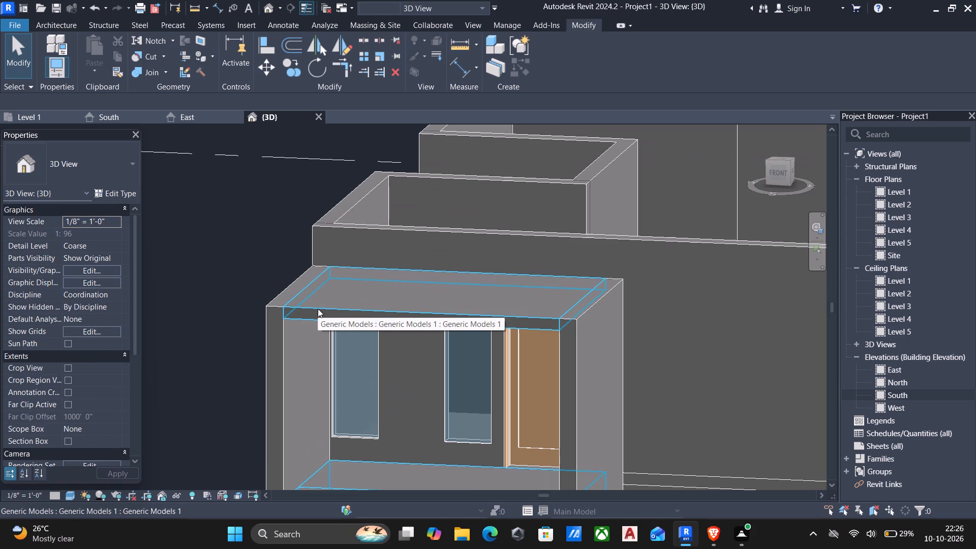
{"action": "left_click", "coordinate": [318, 309]}
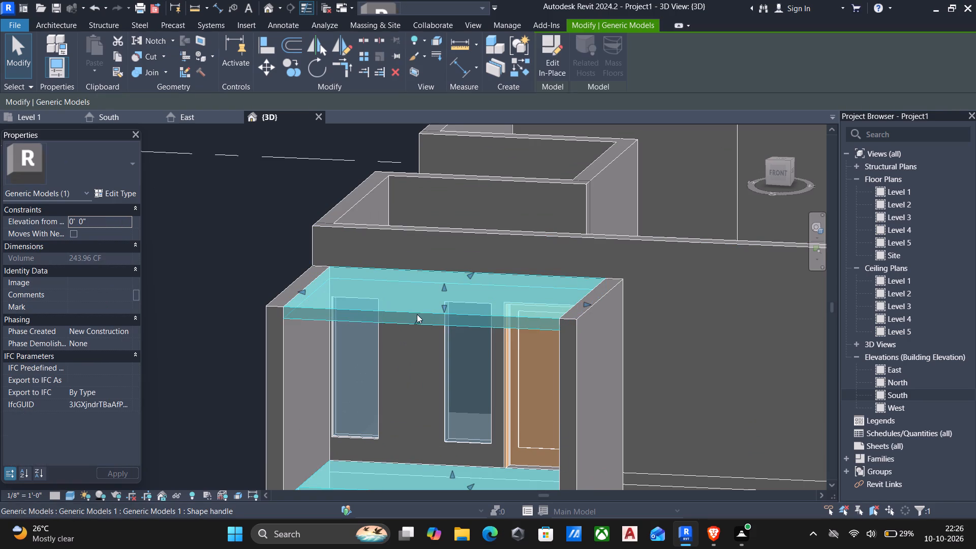
{"action": "left_click", "coordinate": [417, 323]}
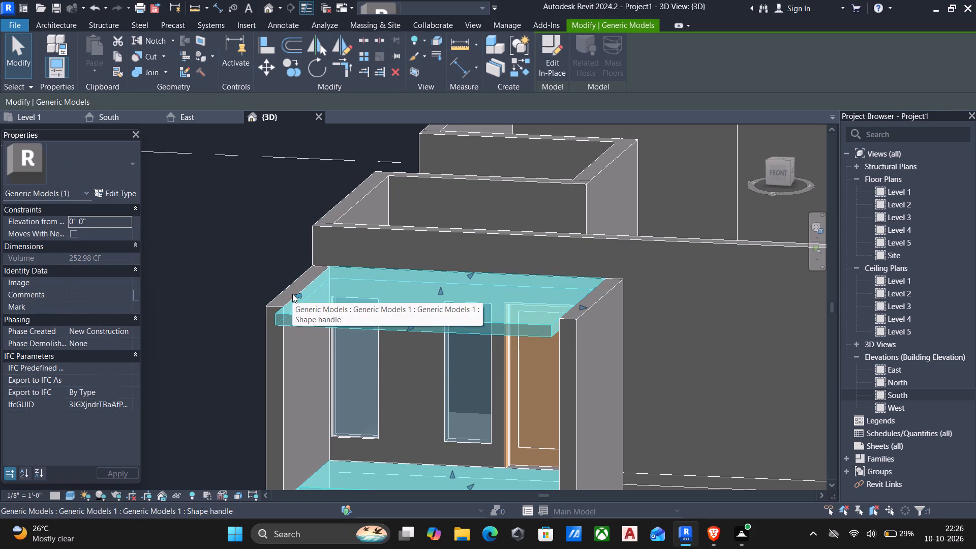
{"action": "left_click_drag", "start_coordinate": [292, 294], "coordinate": [284, 292]}
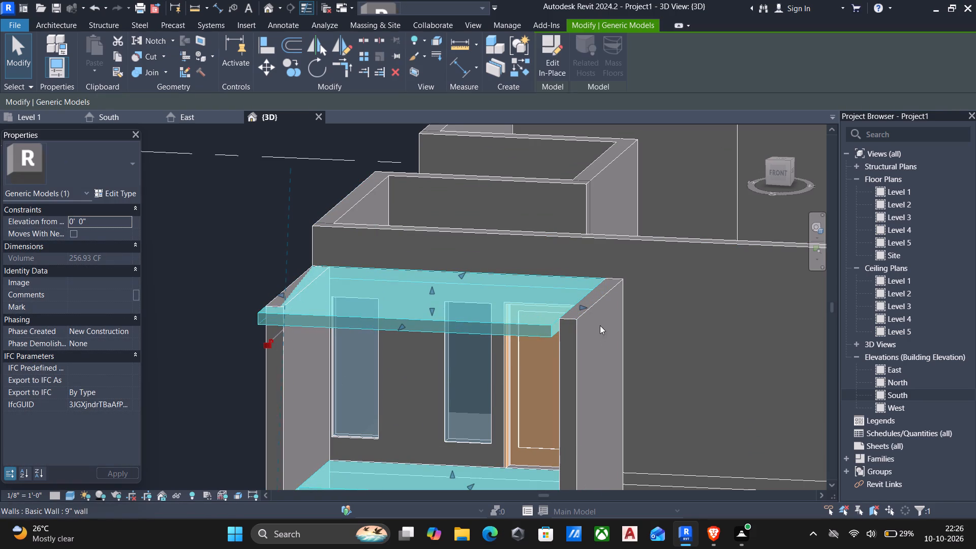
{"action": "left_click_drag", "start_coordinate": [583, 308], "coordinate": [614, 314]}
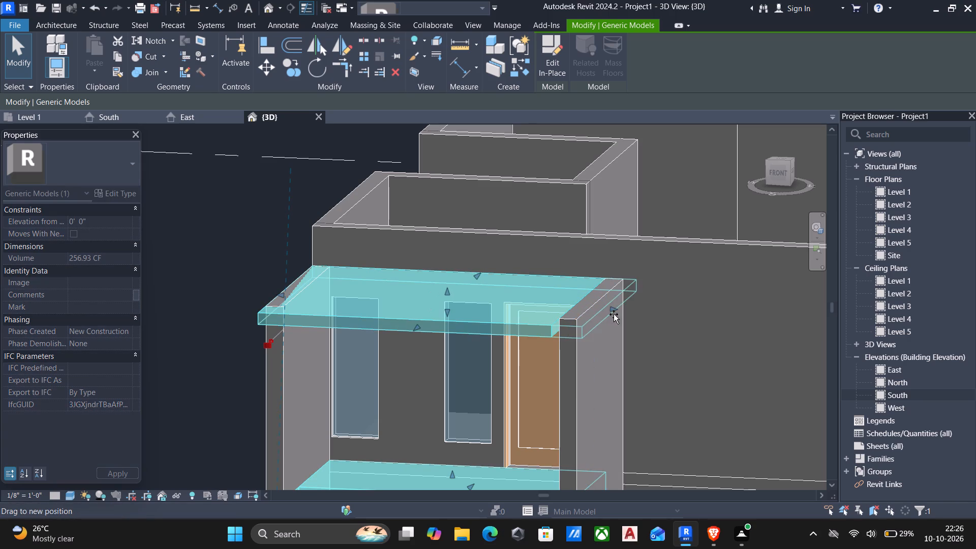
{"action": "left_click_drag", "start_coordinate": [614, 314], "coordinate": [605, 307]}
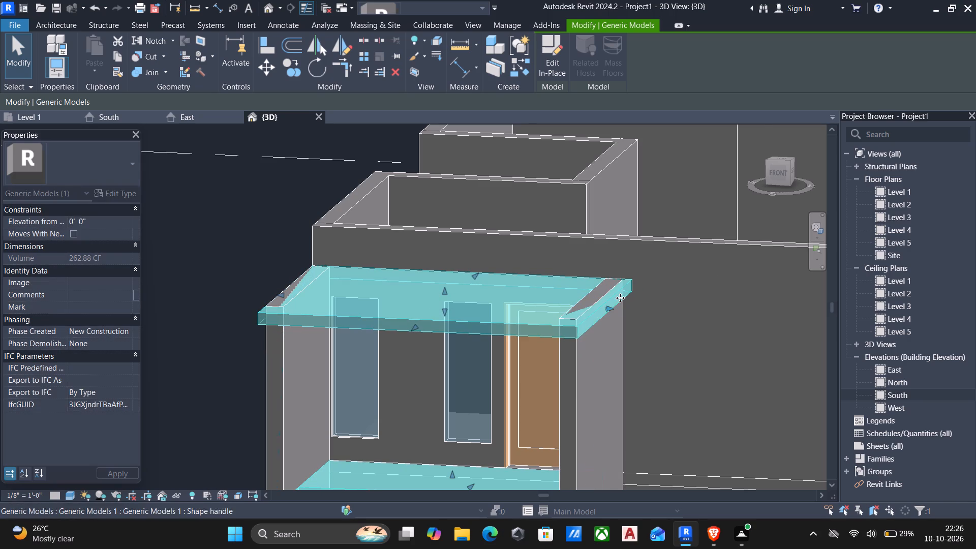
From the front view, extend both ends of the canopy slab slightly farther past the outer faces of the side walls.
{"action": "left_click", "coordinate": [773, 166]}
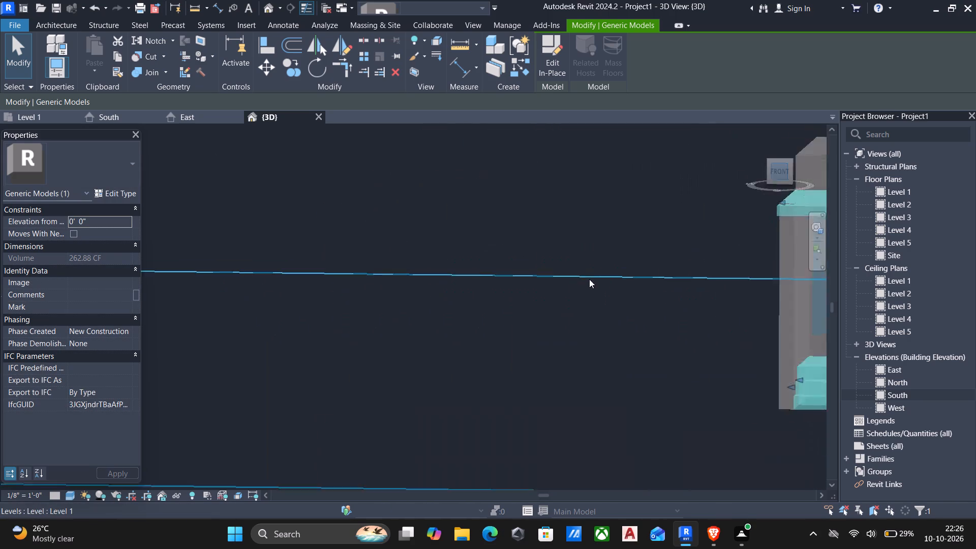
{"action": "scroll", "coordinate": [428, 252], "scroll_direction": "up", "scroll_amount": 5}
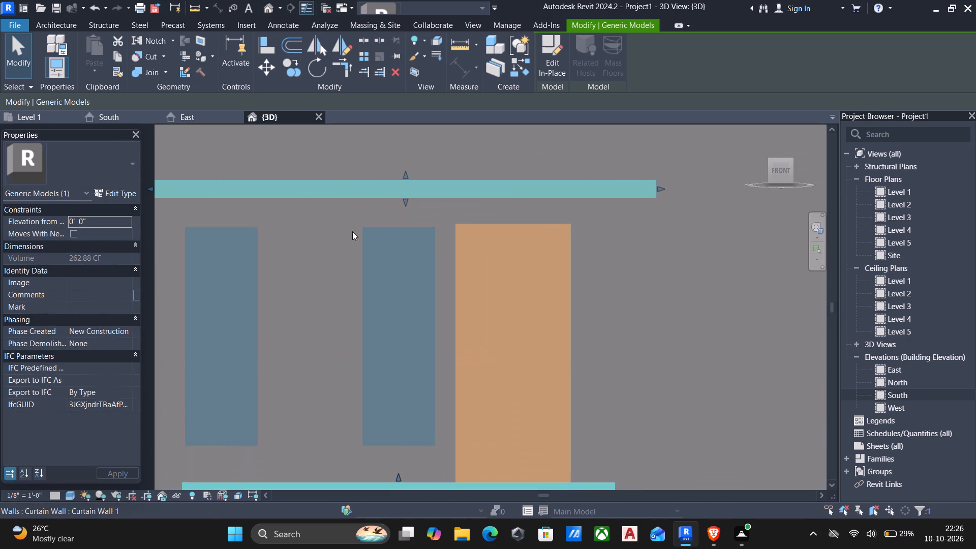
{"action": "middle_click_drag", "start_coordinate": [325, 225], "coordinate": [400, 277]}
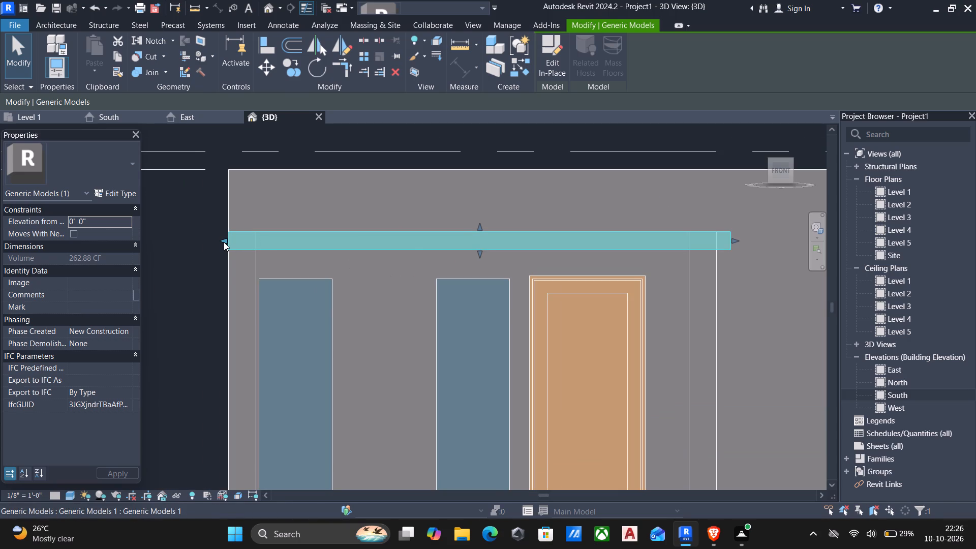
{"action": "scroll", "coordinate": [224, 242], "scroll_direction": "up", "scroll_amount": 4}
{"action": "left_click_drag", "start_coordinate": [228, 236], "coordinate": [223, 239]}
{"action": "scroll", "coordinate": [253, 264], "scroll_direction": "down", "scroll_amount": 5}
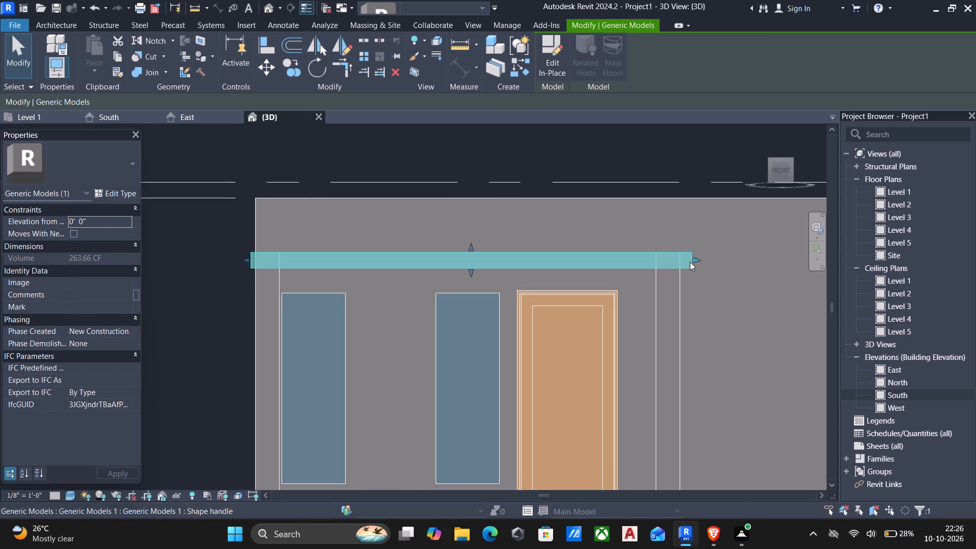
{"action": "left_click_drag", "start_coordinate": [694, 260], "coordinate": [707, 259]}
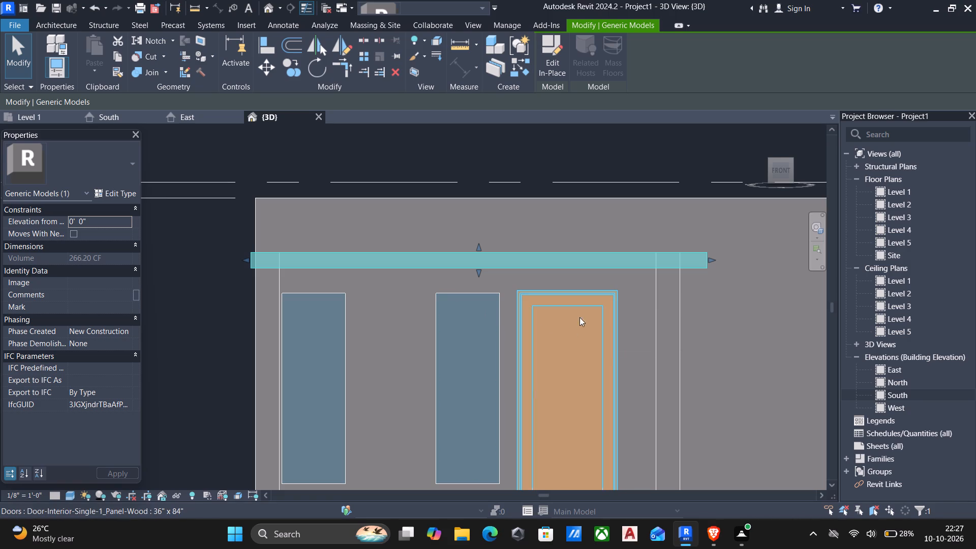
{"action": "key", "text": "Escape"}
Lower the tops of both entrance side walls to below the canopy slab.
{"action": "scroll", "coordinate": [439, 273], "scroll_direction": "down", "scroll_amount": 3}
{"action": "middle_click_drag", "start_coordinate": [440, 296], "coordinate": [390, 345], "text": "shift"}
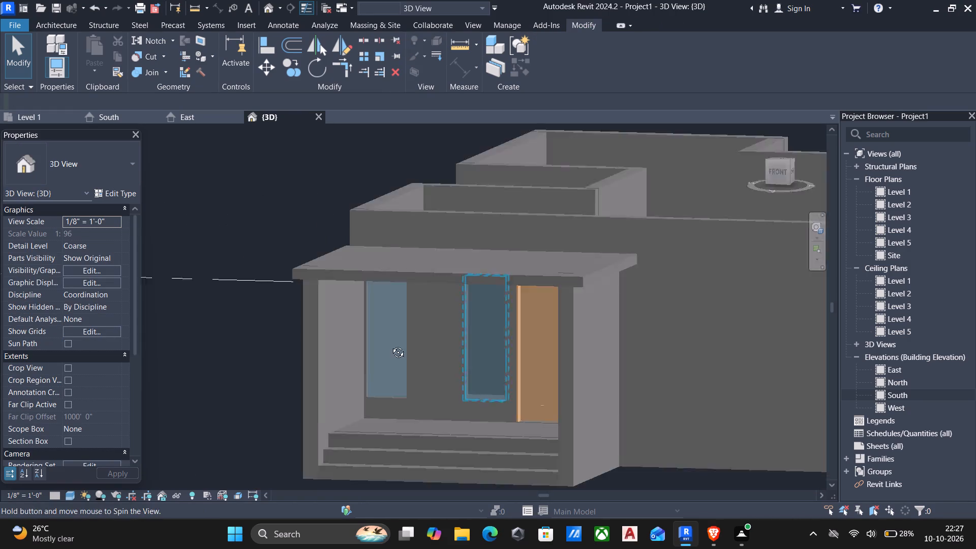
{"action": "middle_click_drag", "start_coordinate": [390, 345], "coordinate": [345, 388], "text": "shift"}
{"action": "left_click", "coordinate": [491, 398]}
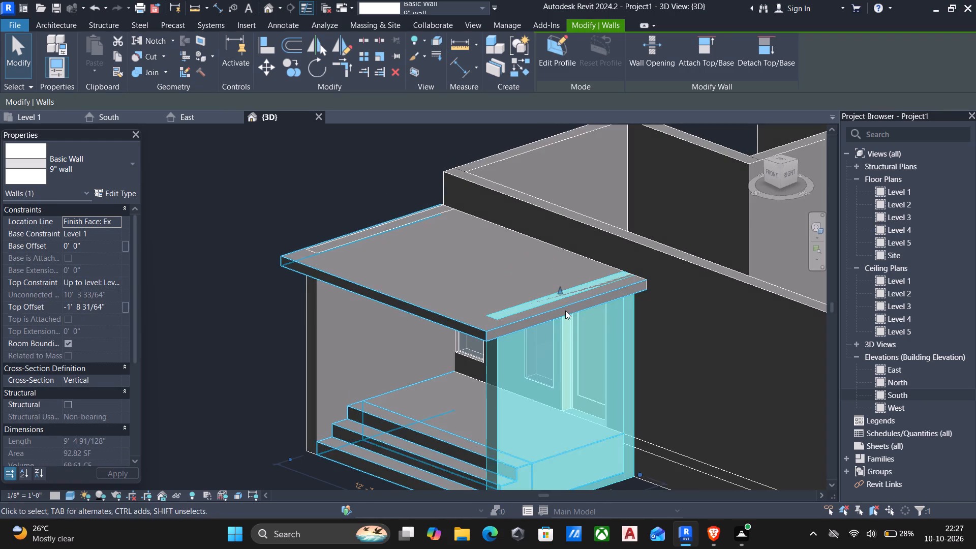
{"action": "left_click_drag", "start_coordinate": [562, 289], "coordinate": [566, 340]}
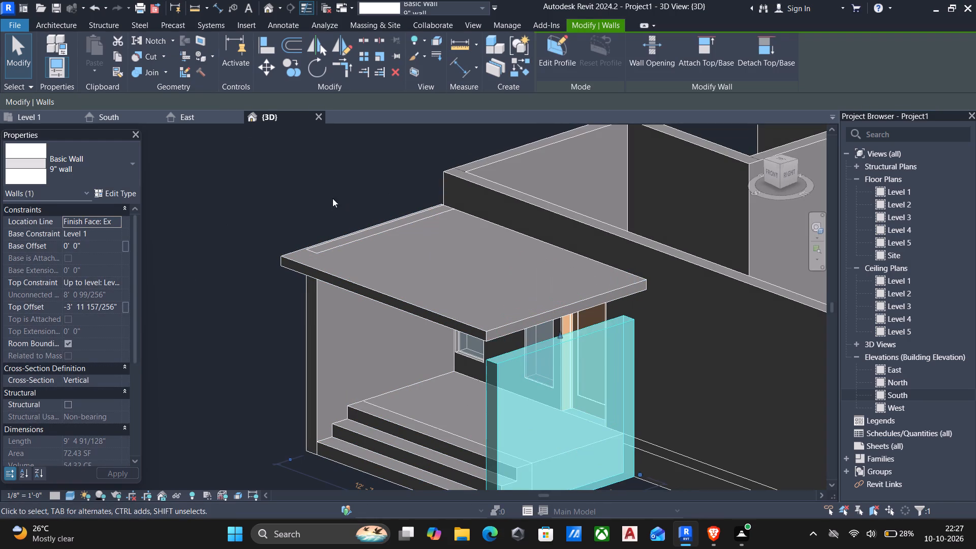
{"action": "left_click", "coordinate": [319, 321]}
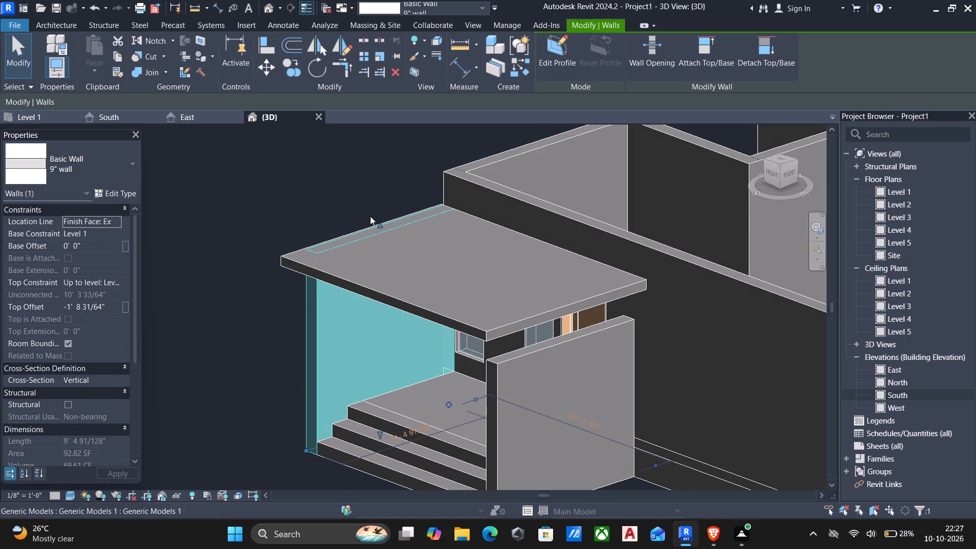
{"action": "left_click_drag", "start_coordinate": [376, 224], "coordinate": [383, 272]}
{"action": "key", "text": "Escape"}
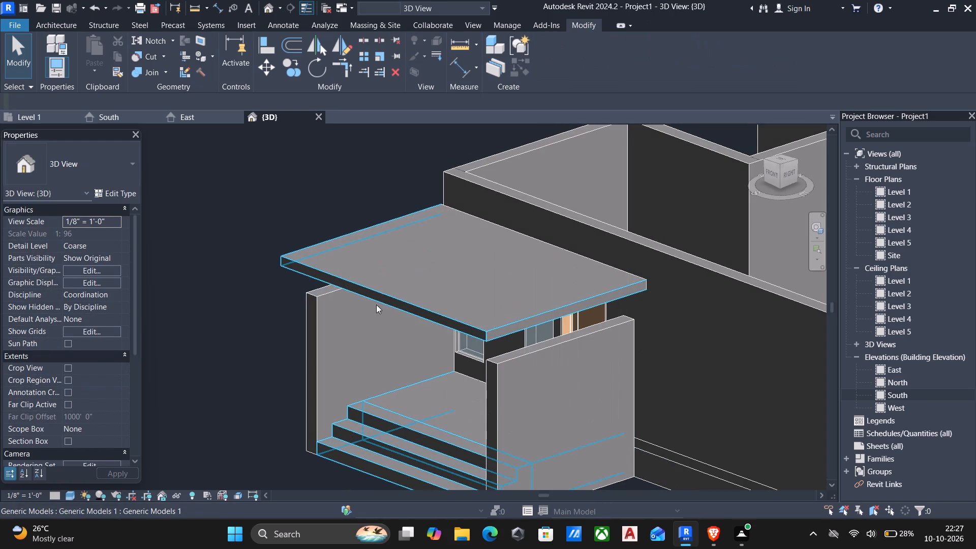
Align the tops of both entrance side walls with the canopy slab's bottom face.
{"action": "middle_click_drag", "start_coordinate": [375, 314], "coordinate": [565, 199], "text": "shift"}
{"action": "middle_click", "coordinate": [565, 199], "text": "shift"}
{"action": "key", "text": "a"}
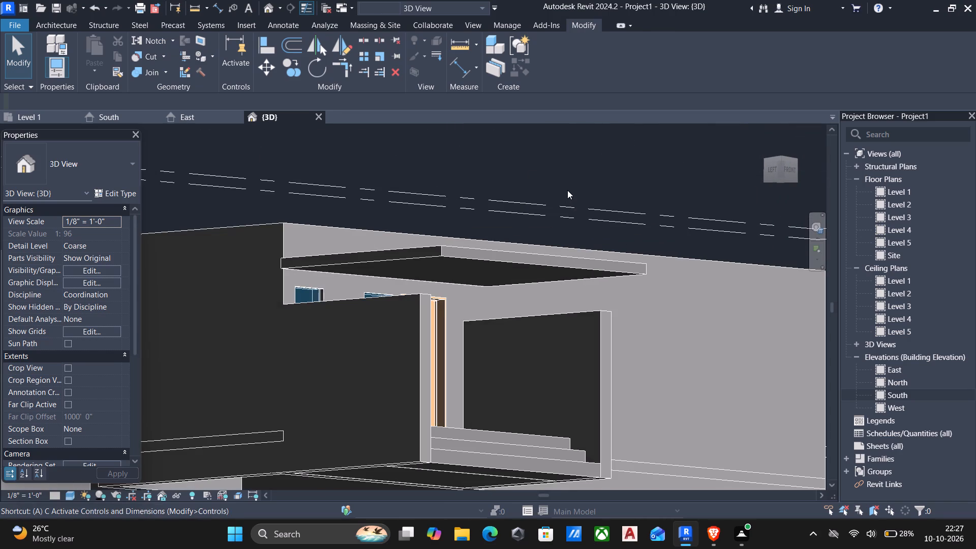
{"action": "key", "text": "l"}
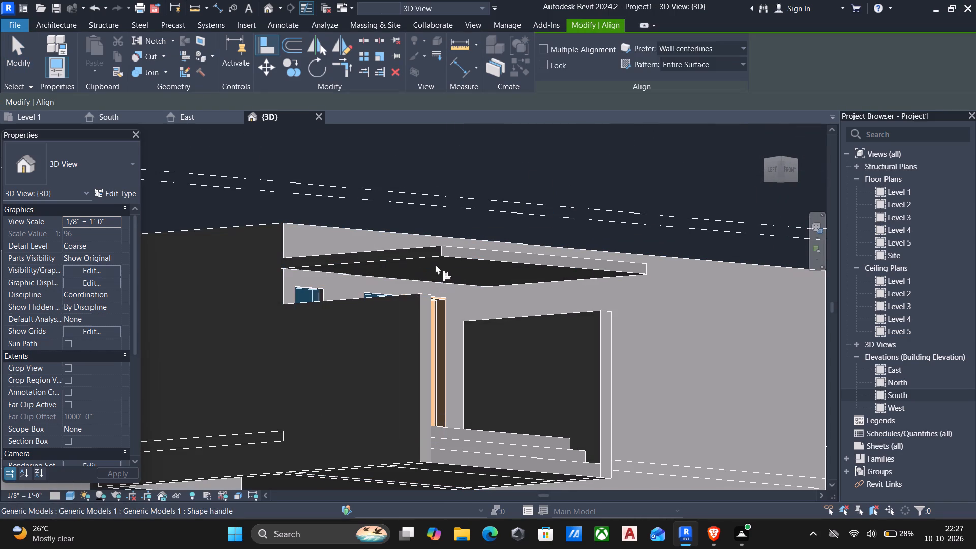
{"action": "left_click", "coordinate": [452, 258]}
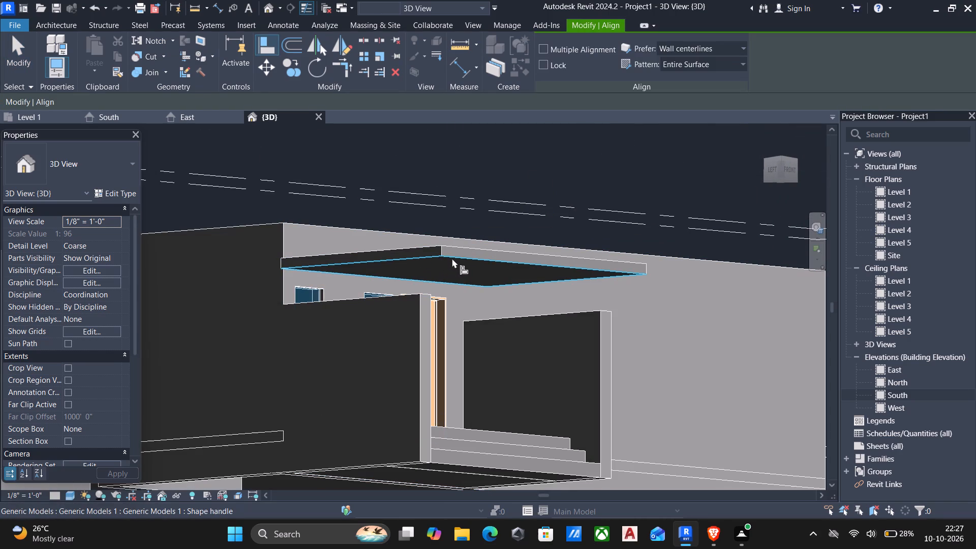
{"action": "middle_click_drag", "start_coordinate": [449, 319], "coordinate": [445, 390], "text": "shift"}
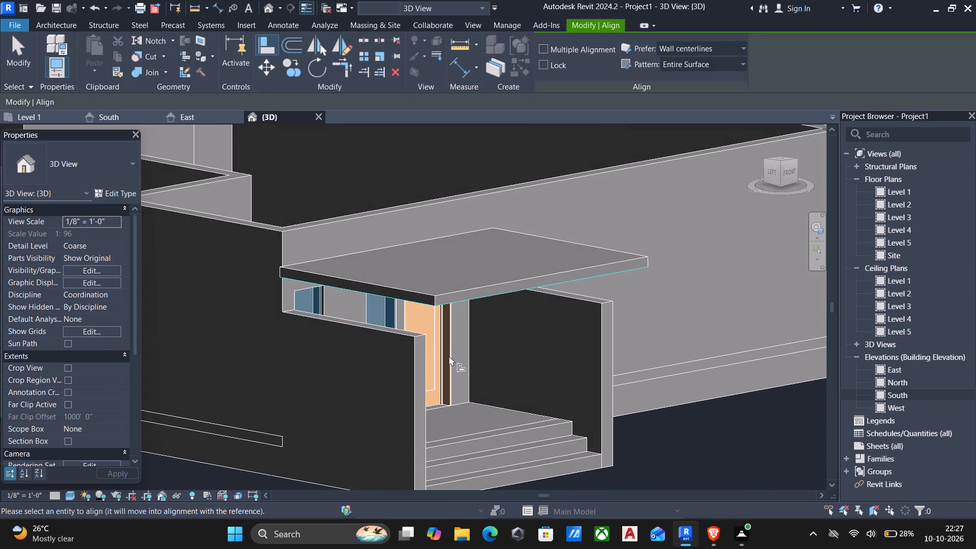
{"action": "left_click", "coordinate": [418, 331], "text": "ctrl"}
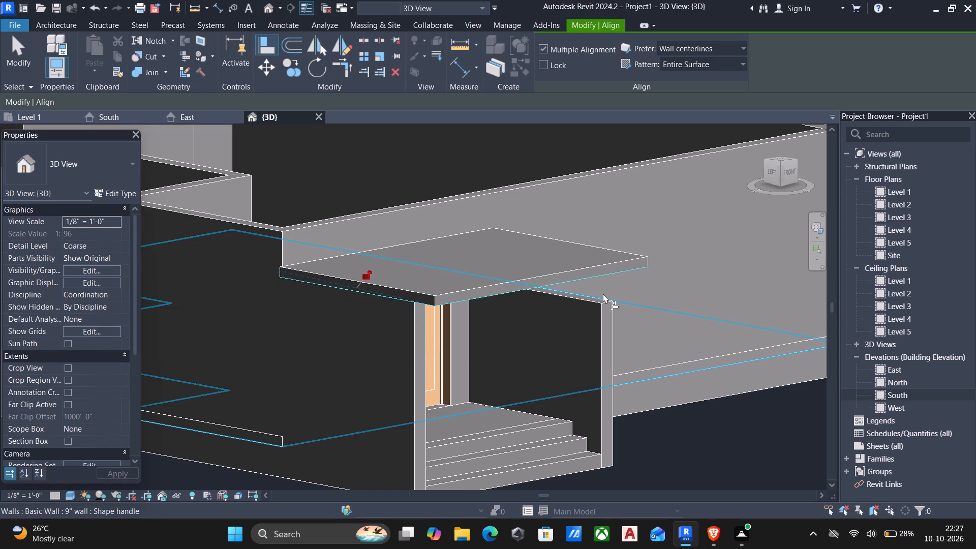
{"action": "left_click", "coordinate": [602, 298], "text": "ctrl"}
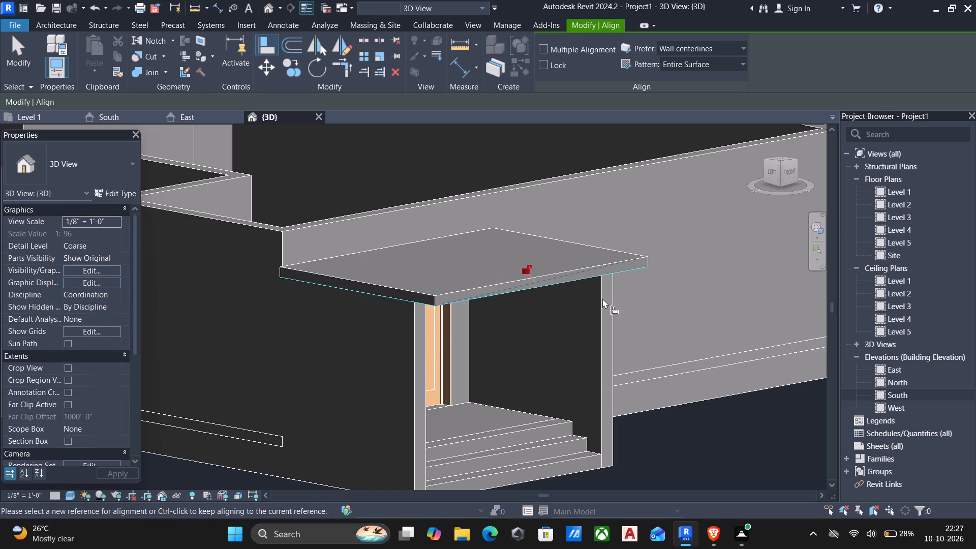
{"action": "key", "text": "Escape"}
{"action": "middle_click_drag", "start_coordinate": [600, 306], "coordinate": [500, 348], "text": "shift"}
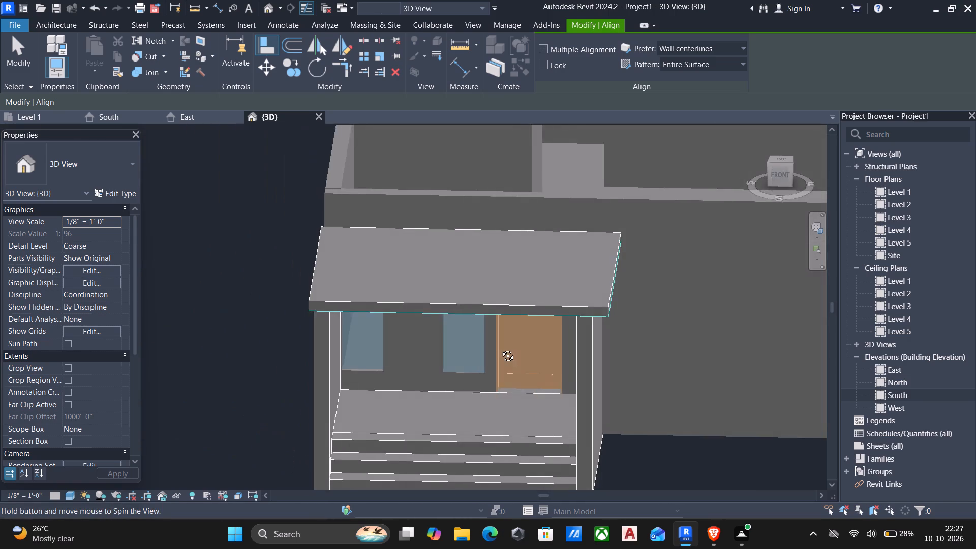
{"action": "middle_click_drag", "start_coordinate": [500, 348], "coordinate": [496, 321], "text": "shift"}
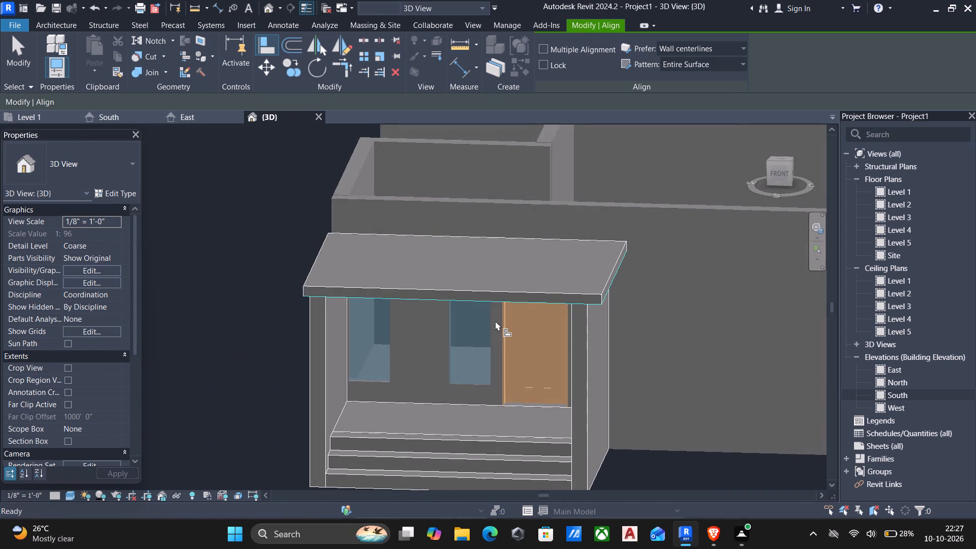
{"action": "key", "text": "Escape"}
Pull the canopy slab's front edge back slightly to shorten its overhang beyond the side walls.
{"action": "middle_click_drag", "start_coordinate": [311, 294], "coordinate": [455, 160], "text": "shift"}
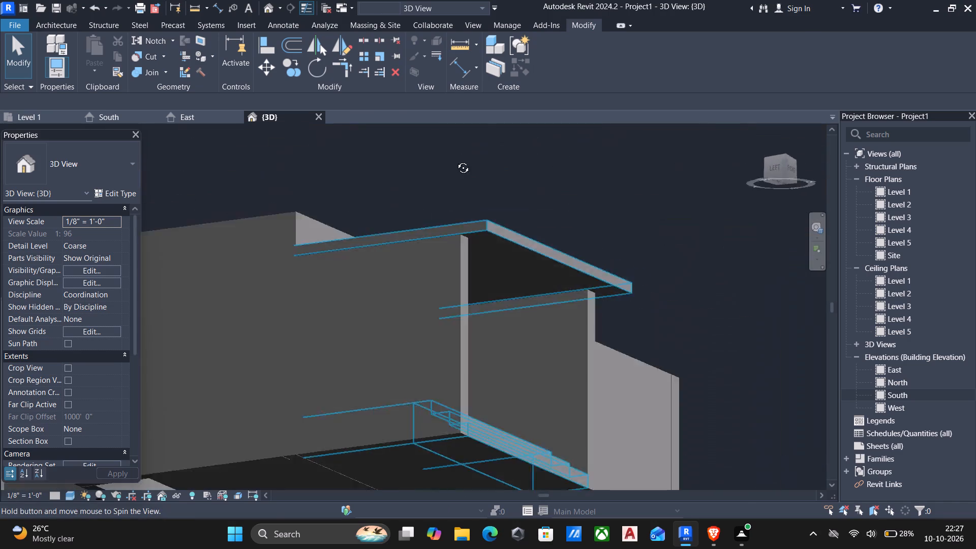
{"action": "middle_click_drag", "start_coordinate": [455, 160], "coordinate": [498, 237], "text": "shift"}
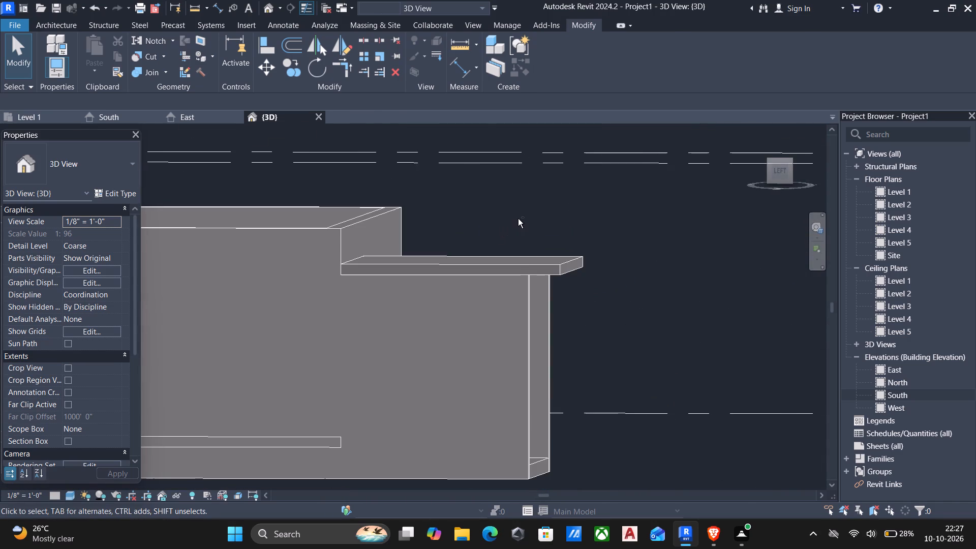
{"action": "middle_click_drag", "start_coordinate": [519, 281], "coordinate": [532, 259], "text": "shift"}
{"action": "left_click", "coordinate": [572, 258]}
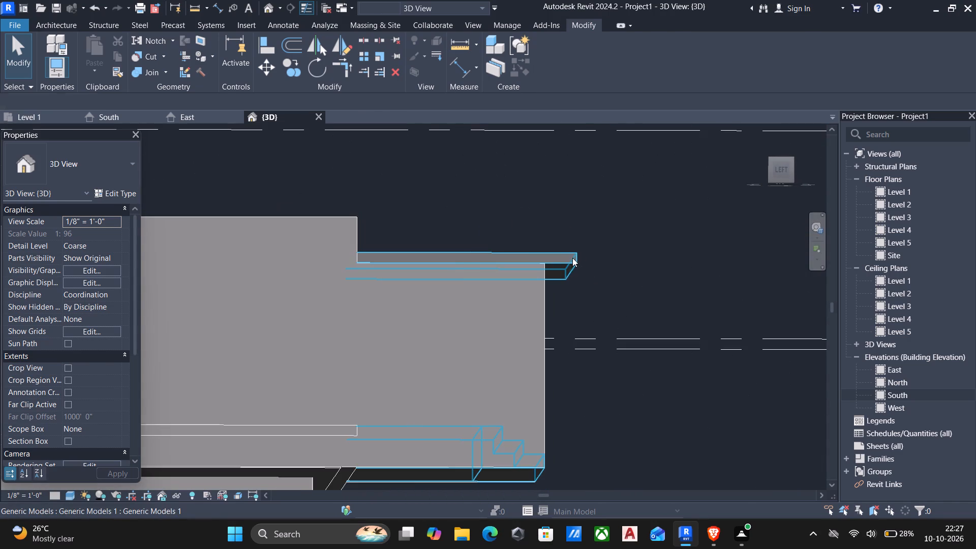
{"action": "scroll", "coordinate": [566, 268], "scroll_direction": "up", "scroll_amount": 6}
{"action": "middle_click_drag", "start_coordinate": [550, 286], "coordinate": [520, 349], "text": "shift"}
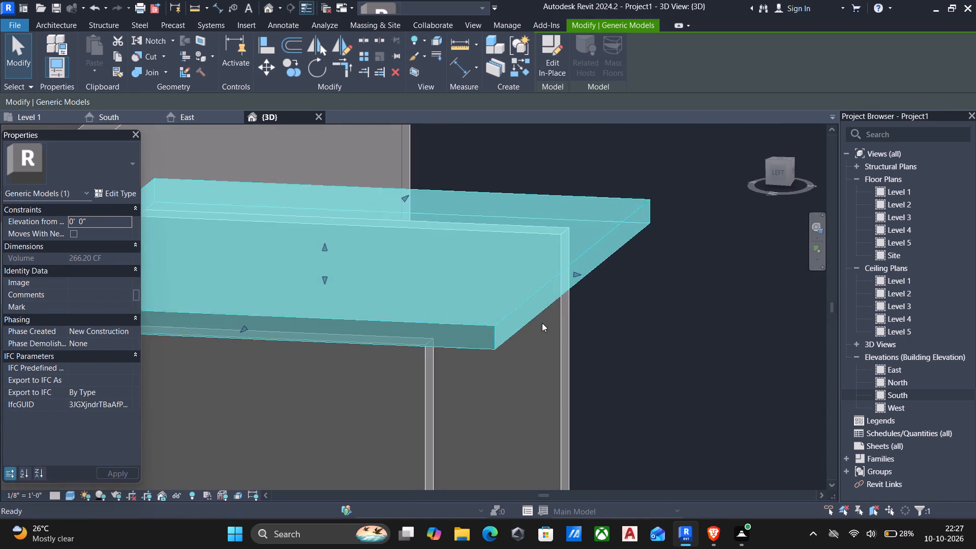
{"action": "left_click_drag", "start_coordinate": [577, 273], "coordinate": [560, 271]}
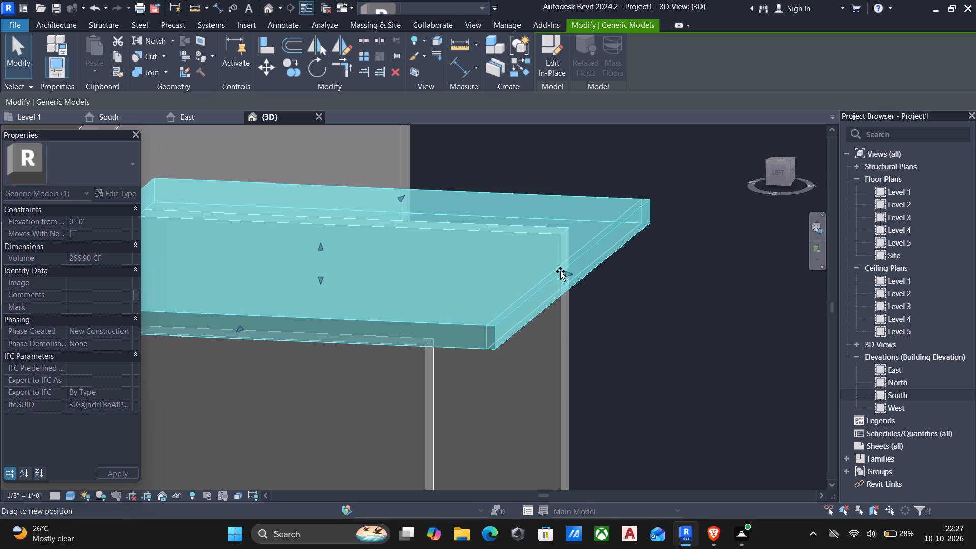
{"action": "left_click_drag", "start_coordinate": [560, 271], "coordinate": [543, 268]}
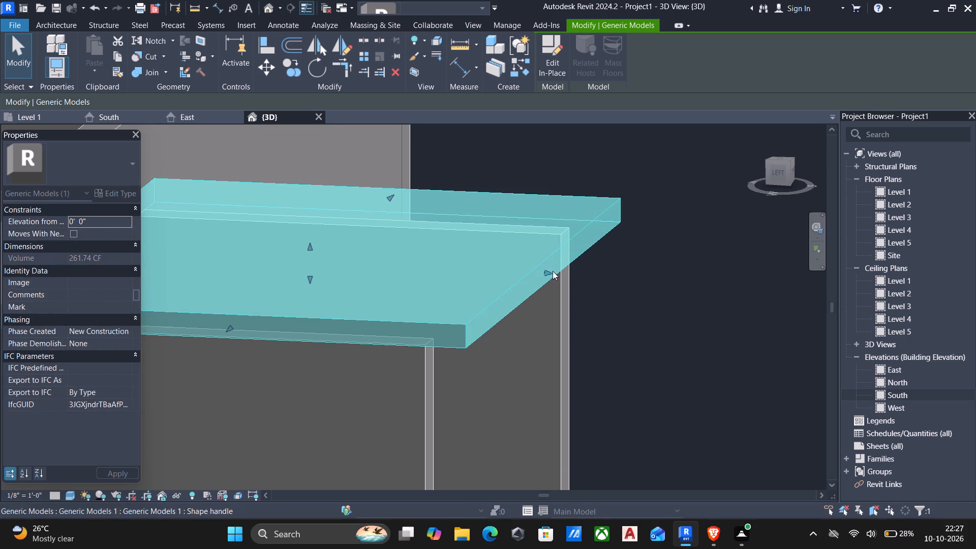
{"action": "key", "text": "Escape"}
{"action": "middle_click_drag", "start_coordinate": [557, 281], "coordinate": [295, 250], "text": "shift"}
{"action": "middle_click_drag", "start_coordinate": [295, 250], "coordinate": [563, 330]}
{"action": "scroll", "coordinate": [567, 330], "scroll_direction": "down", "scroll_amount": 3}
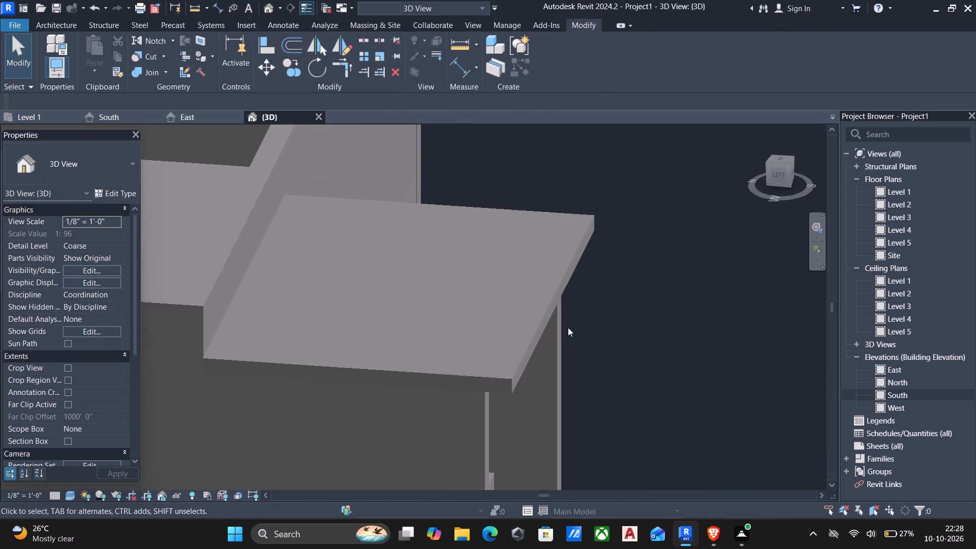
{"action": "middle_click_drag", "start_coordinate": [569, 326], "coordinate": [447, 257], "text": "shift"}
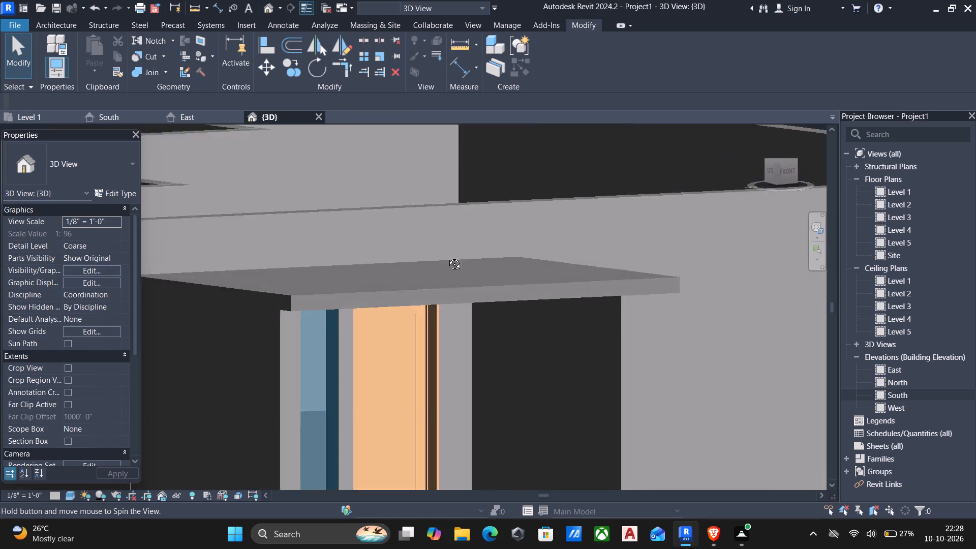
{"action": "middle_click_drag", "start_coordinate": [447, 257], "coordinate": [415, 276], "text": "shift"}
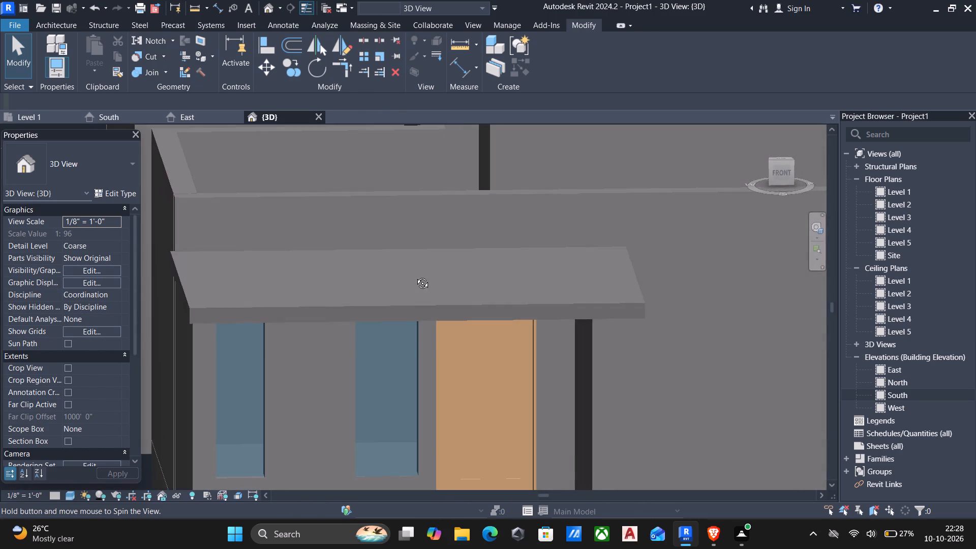
Edit the canopy slab in place and start a new extrusion with the slab's left end face picked as work plane.
{"action": "middle_click_drag", "start_coordinate": [415, 276], "coordinate": [562, 274], "text": "shift"}
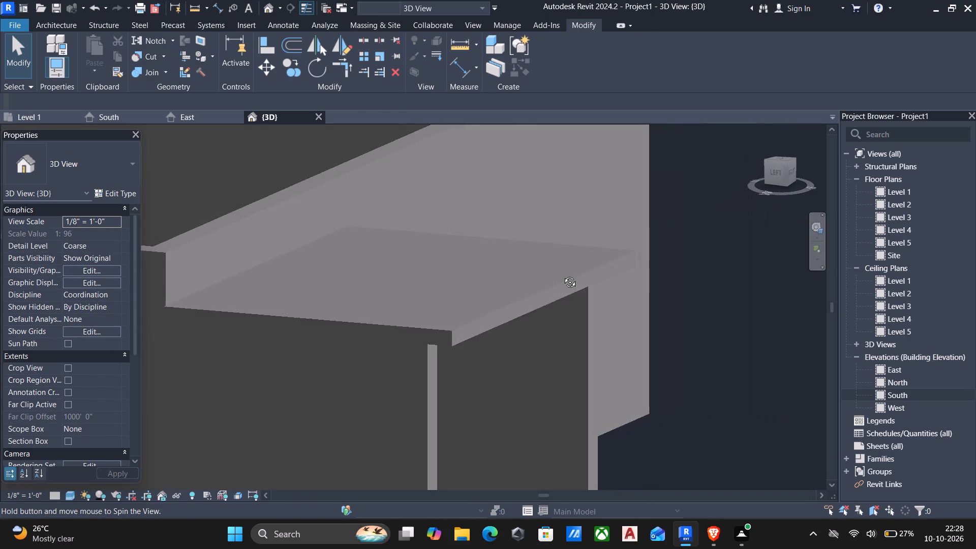
{"action": "middle_click_drag", "start_coordinate": [562, 274], "coordinate": [594, 272], "text": "shift"}
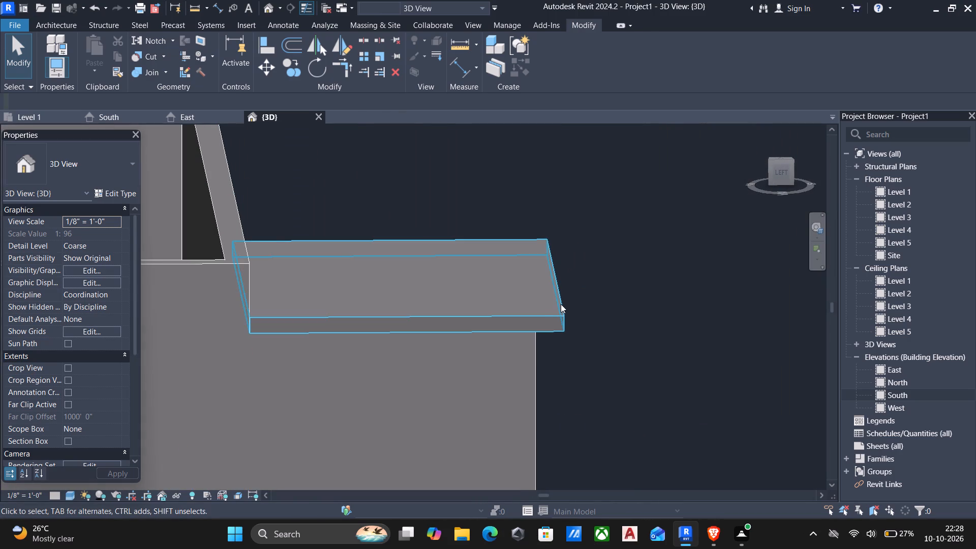
{"action": "left_click", "coordinate": [549, 311]}
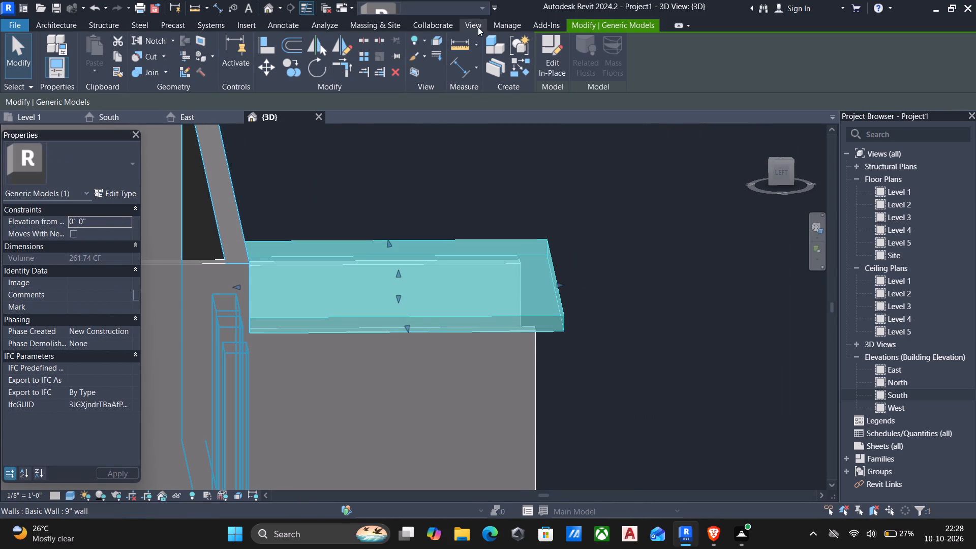
{"action": "left_click", "coordinate": [549, 51]}
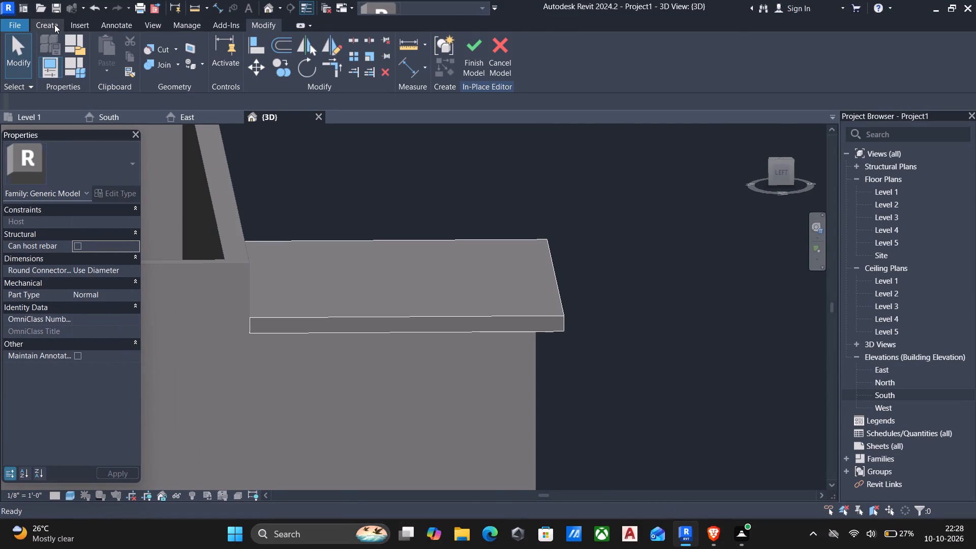
{"action": "left_click", "coordinate": [54, 24]}
{"action": "left_click", "coordinate": [110, 42]}
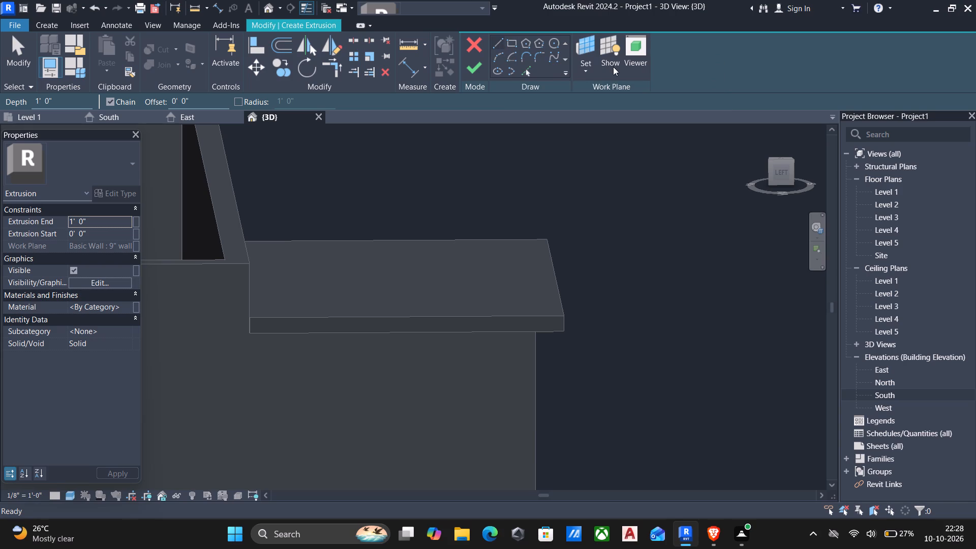
{"action": "left_click", "coordinate": [576, 71]}
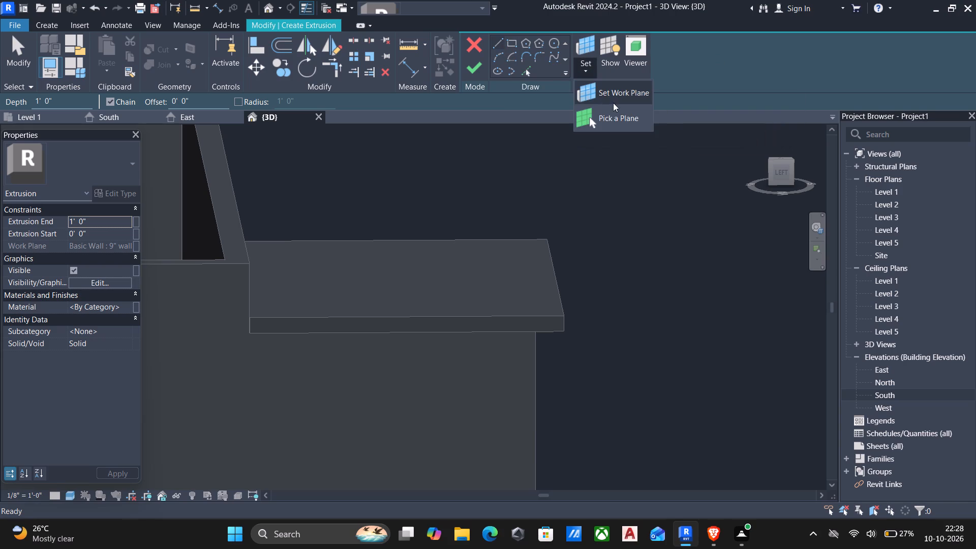
{"action": "left_click", "coordinate": [612, 114]}
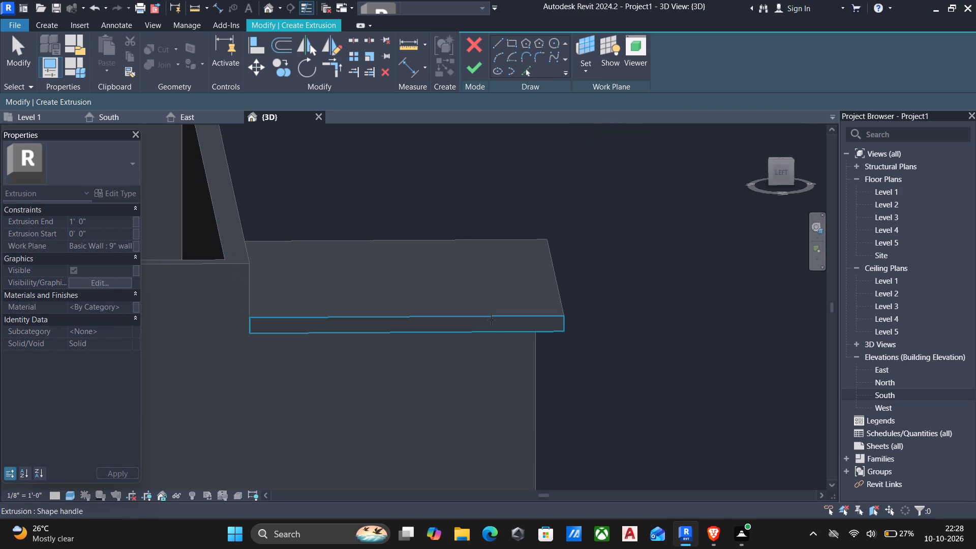
{"action": "left_click", "coordinate": [491, 320]}
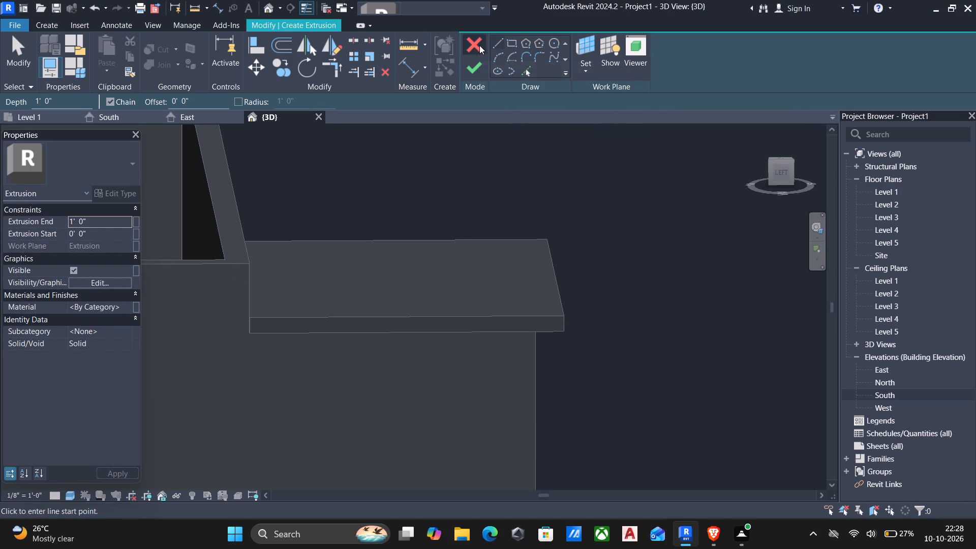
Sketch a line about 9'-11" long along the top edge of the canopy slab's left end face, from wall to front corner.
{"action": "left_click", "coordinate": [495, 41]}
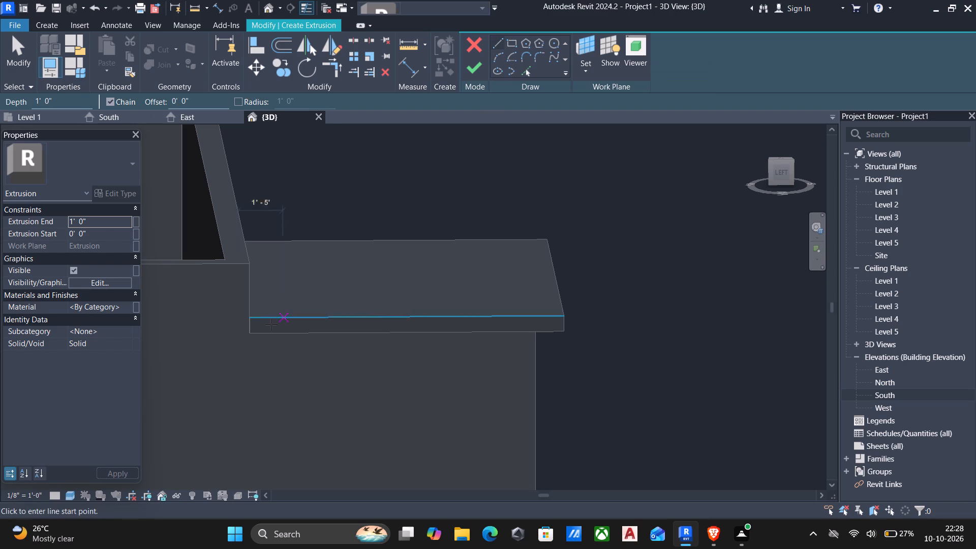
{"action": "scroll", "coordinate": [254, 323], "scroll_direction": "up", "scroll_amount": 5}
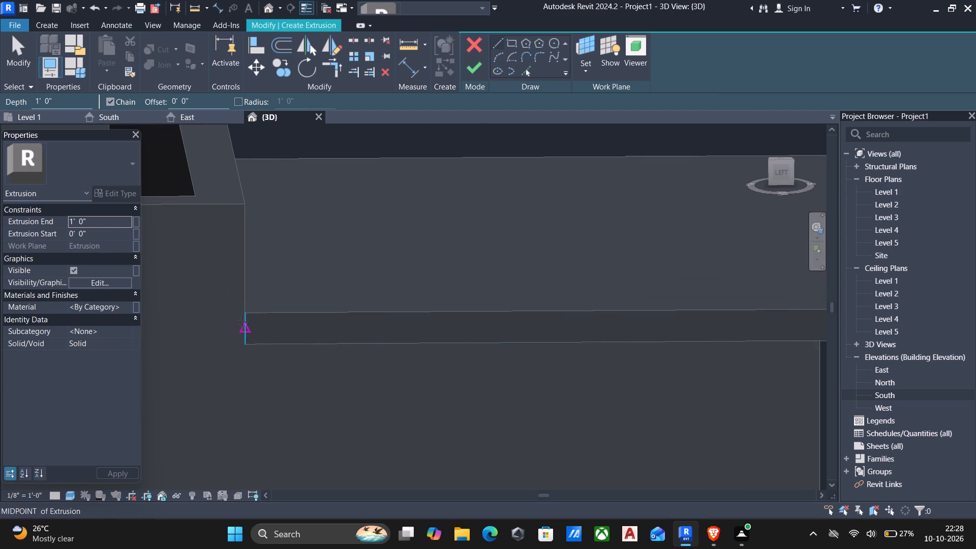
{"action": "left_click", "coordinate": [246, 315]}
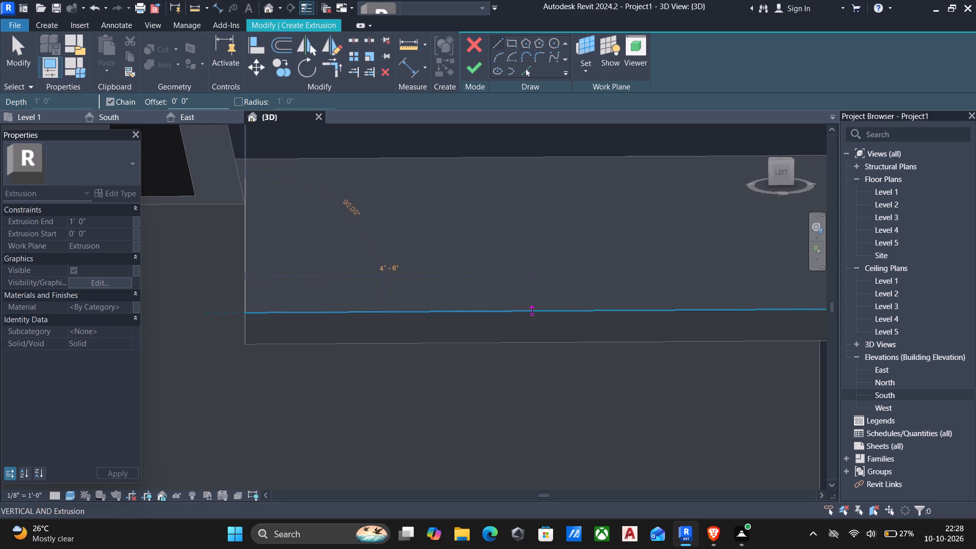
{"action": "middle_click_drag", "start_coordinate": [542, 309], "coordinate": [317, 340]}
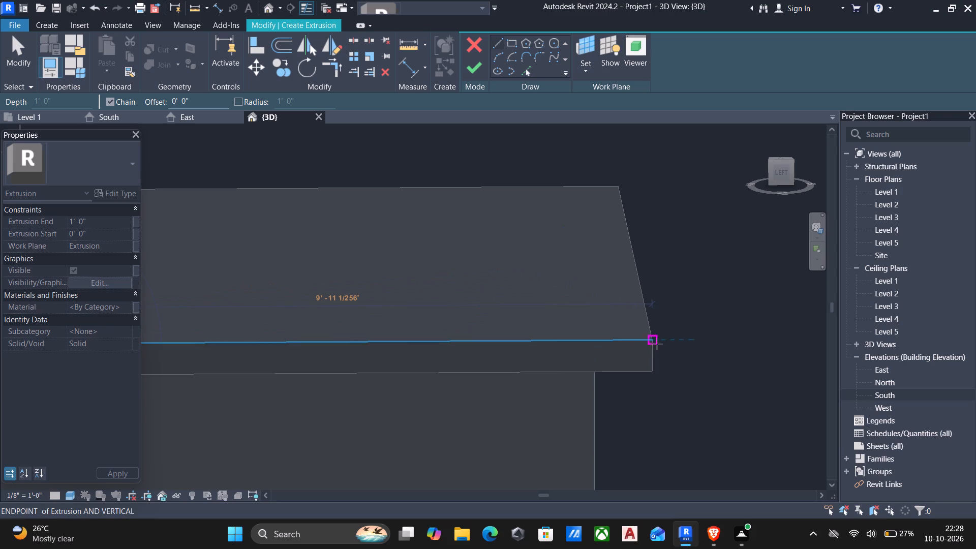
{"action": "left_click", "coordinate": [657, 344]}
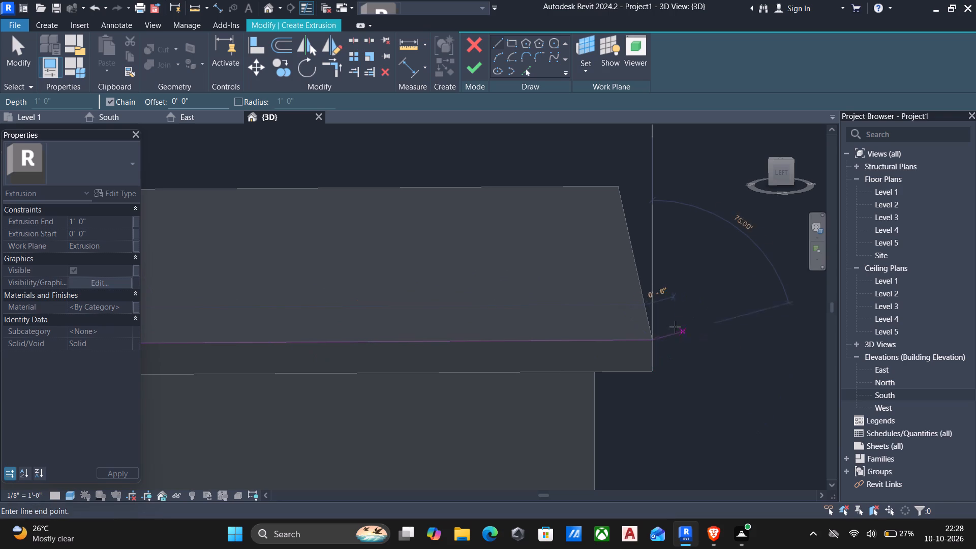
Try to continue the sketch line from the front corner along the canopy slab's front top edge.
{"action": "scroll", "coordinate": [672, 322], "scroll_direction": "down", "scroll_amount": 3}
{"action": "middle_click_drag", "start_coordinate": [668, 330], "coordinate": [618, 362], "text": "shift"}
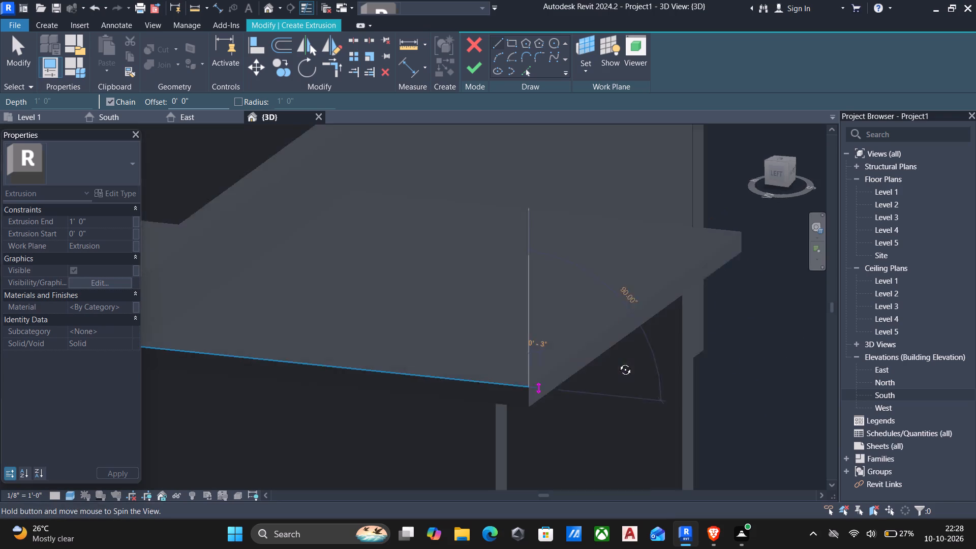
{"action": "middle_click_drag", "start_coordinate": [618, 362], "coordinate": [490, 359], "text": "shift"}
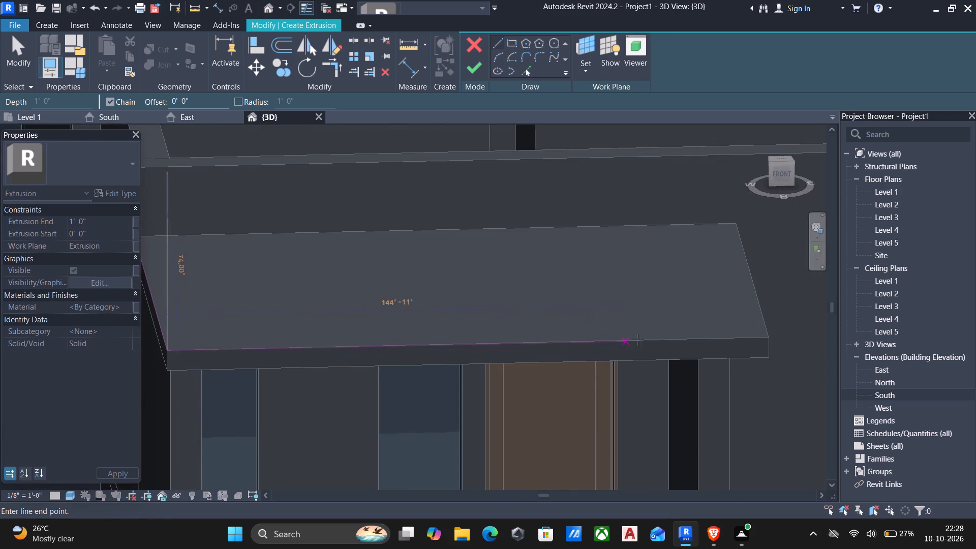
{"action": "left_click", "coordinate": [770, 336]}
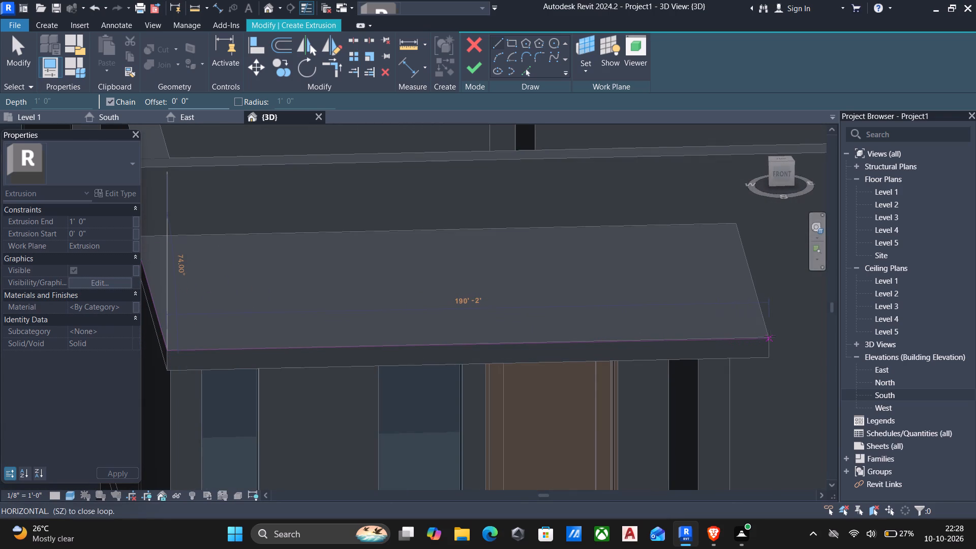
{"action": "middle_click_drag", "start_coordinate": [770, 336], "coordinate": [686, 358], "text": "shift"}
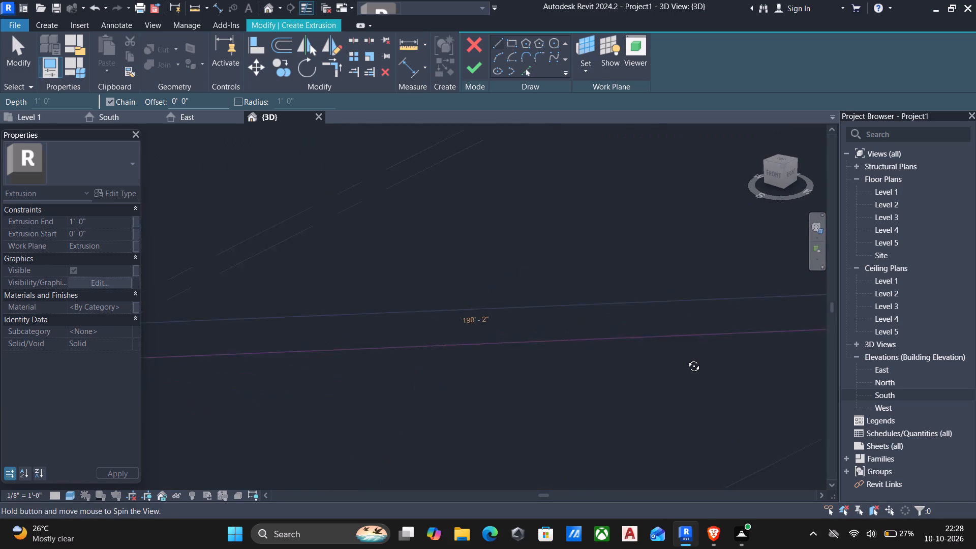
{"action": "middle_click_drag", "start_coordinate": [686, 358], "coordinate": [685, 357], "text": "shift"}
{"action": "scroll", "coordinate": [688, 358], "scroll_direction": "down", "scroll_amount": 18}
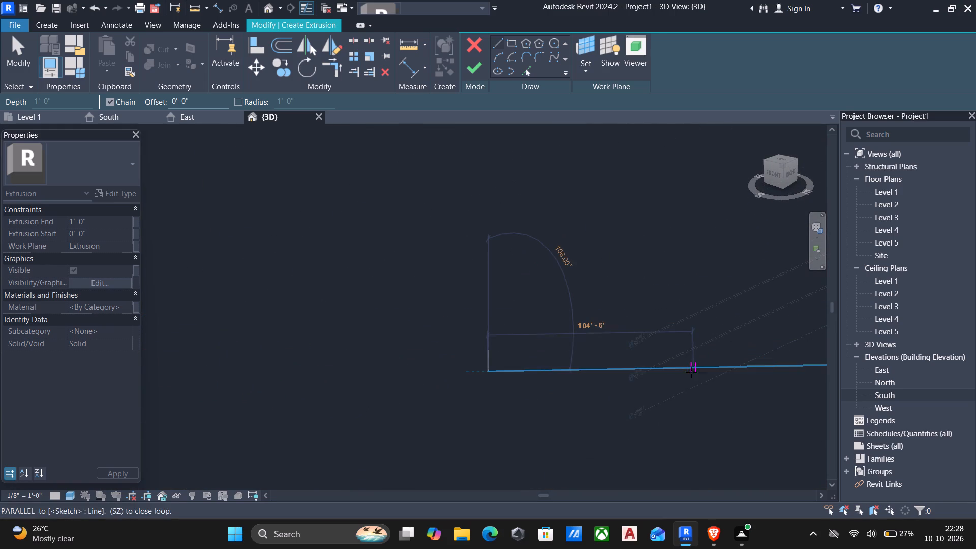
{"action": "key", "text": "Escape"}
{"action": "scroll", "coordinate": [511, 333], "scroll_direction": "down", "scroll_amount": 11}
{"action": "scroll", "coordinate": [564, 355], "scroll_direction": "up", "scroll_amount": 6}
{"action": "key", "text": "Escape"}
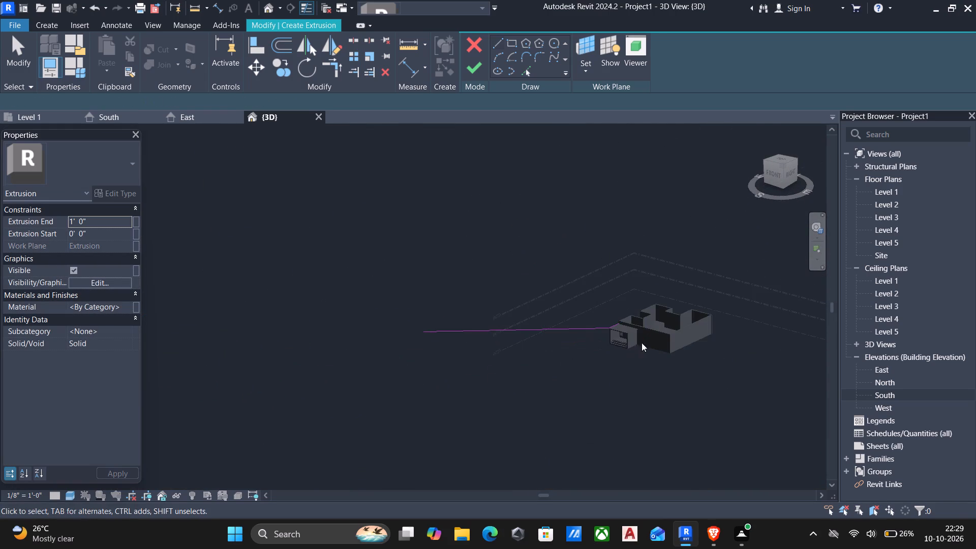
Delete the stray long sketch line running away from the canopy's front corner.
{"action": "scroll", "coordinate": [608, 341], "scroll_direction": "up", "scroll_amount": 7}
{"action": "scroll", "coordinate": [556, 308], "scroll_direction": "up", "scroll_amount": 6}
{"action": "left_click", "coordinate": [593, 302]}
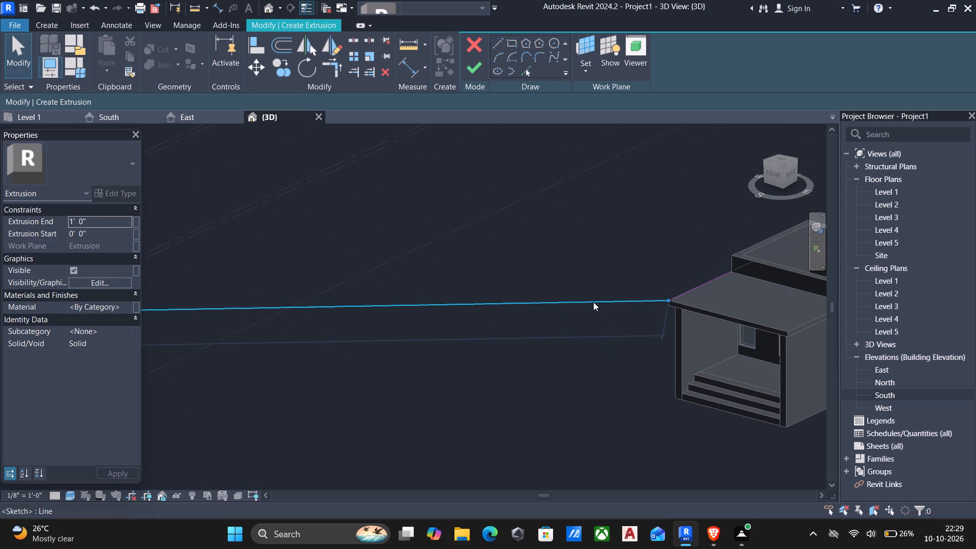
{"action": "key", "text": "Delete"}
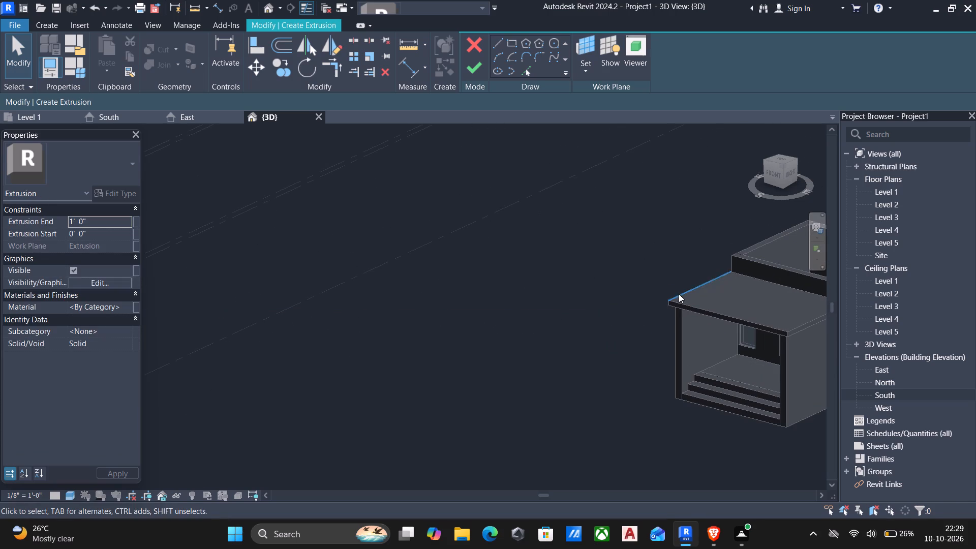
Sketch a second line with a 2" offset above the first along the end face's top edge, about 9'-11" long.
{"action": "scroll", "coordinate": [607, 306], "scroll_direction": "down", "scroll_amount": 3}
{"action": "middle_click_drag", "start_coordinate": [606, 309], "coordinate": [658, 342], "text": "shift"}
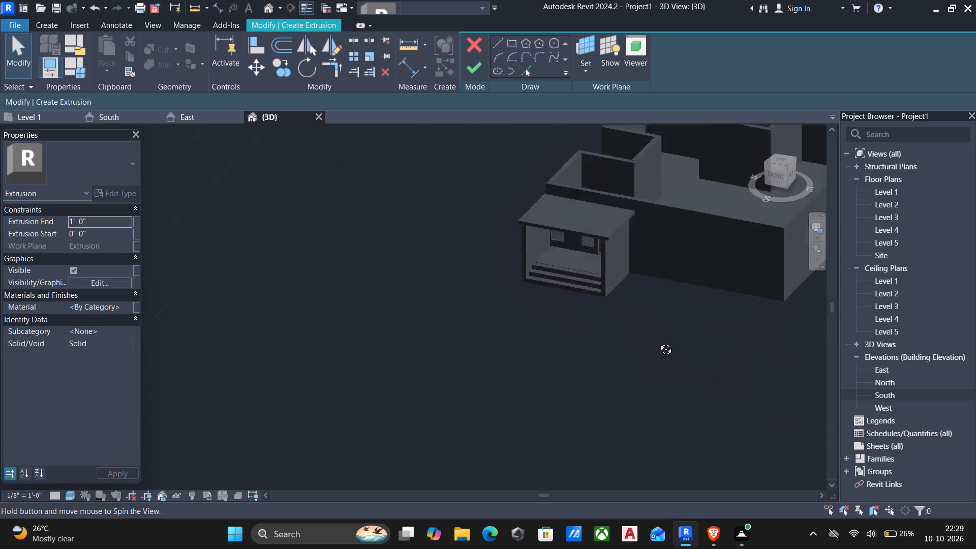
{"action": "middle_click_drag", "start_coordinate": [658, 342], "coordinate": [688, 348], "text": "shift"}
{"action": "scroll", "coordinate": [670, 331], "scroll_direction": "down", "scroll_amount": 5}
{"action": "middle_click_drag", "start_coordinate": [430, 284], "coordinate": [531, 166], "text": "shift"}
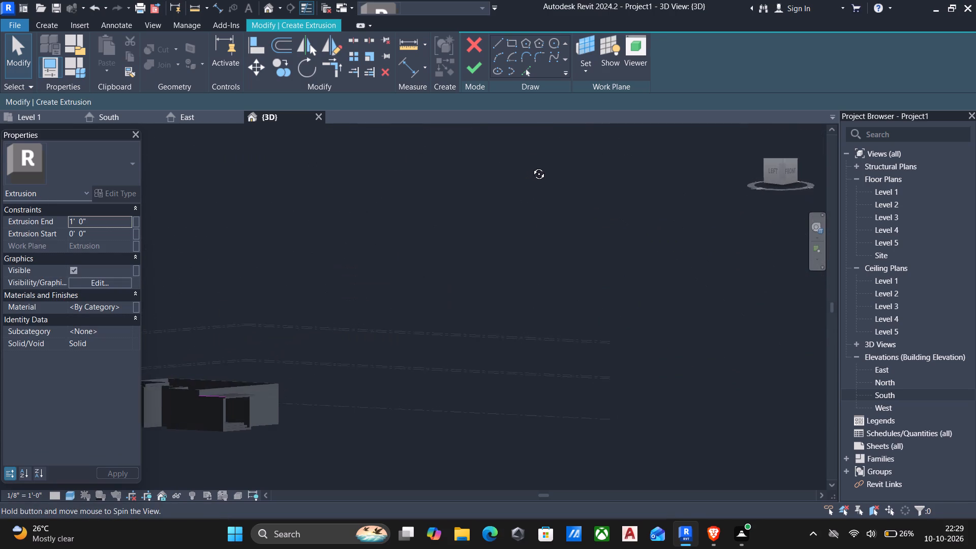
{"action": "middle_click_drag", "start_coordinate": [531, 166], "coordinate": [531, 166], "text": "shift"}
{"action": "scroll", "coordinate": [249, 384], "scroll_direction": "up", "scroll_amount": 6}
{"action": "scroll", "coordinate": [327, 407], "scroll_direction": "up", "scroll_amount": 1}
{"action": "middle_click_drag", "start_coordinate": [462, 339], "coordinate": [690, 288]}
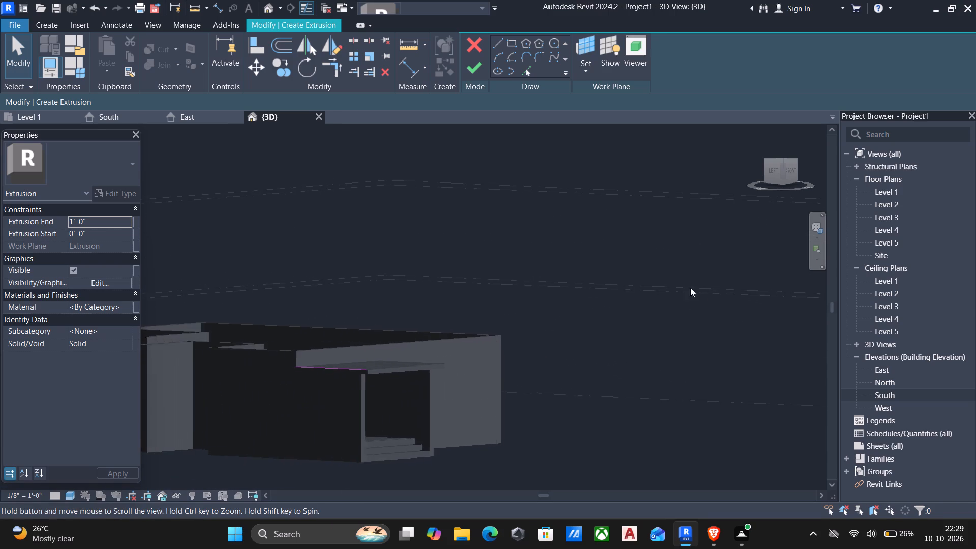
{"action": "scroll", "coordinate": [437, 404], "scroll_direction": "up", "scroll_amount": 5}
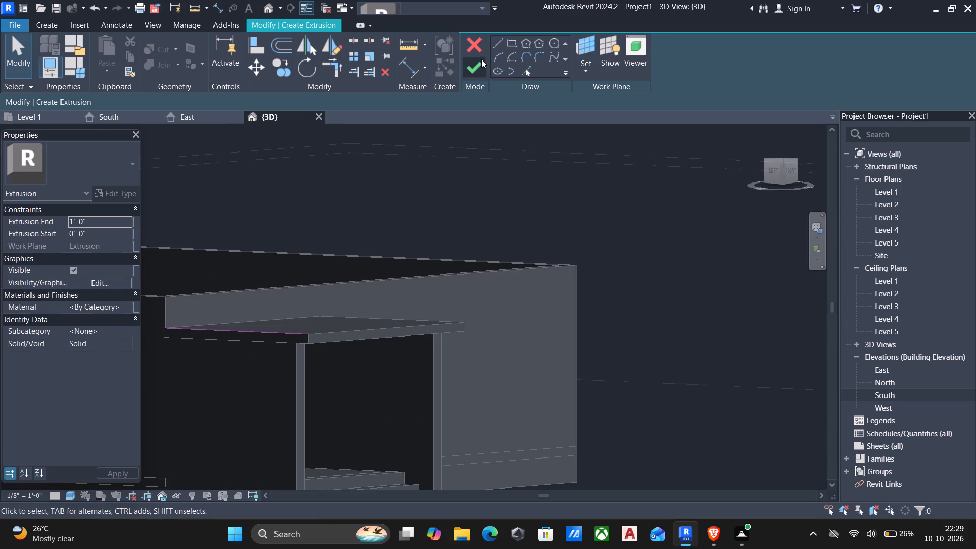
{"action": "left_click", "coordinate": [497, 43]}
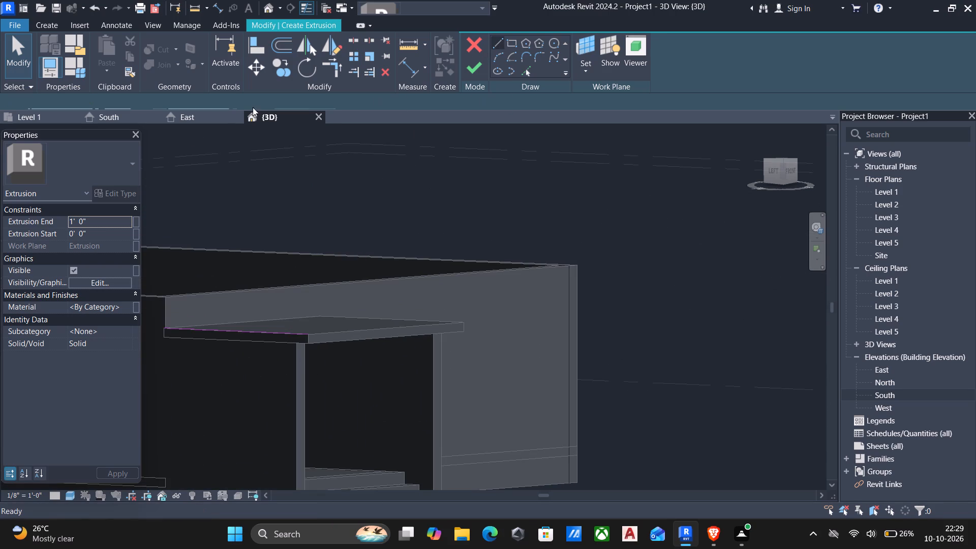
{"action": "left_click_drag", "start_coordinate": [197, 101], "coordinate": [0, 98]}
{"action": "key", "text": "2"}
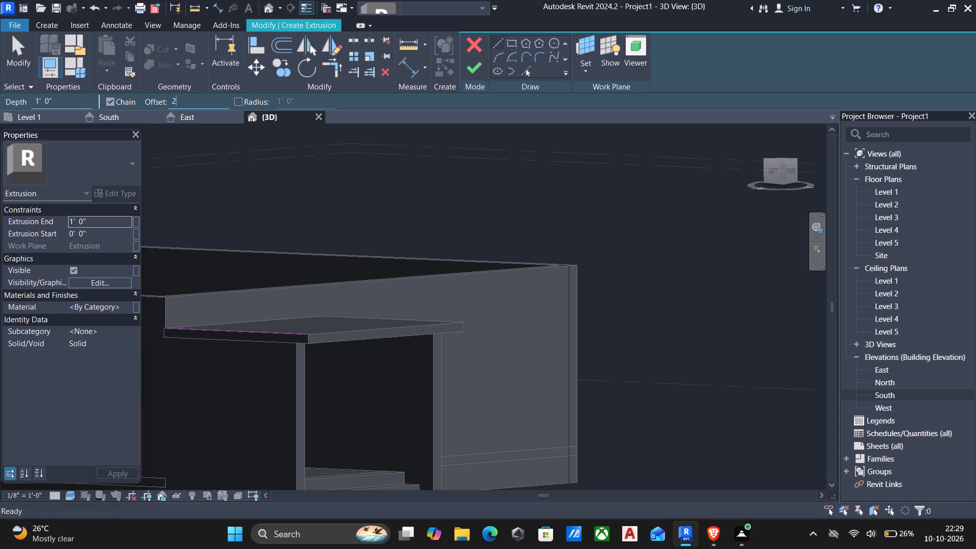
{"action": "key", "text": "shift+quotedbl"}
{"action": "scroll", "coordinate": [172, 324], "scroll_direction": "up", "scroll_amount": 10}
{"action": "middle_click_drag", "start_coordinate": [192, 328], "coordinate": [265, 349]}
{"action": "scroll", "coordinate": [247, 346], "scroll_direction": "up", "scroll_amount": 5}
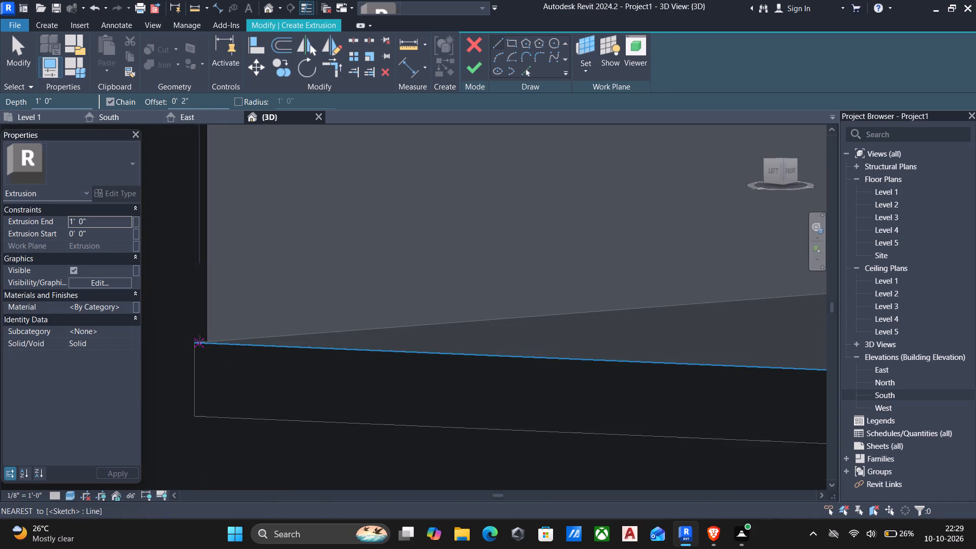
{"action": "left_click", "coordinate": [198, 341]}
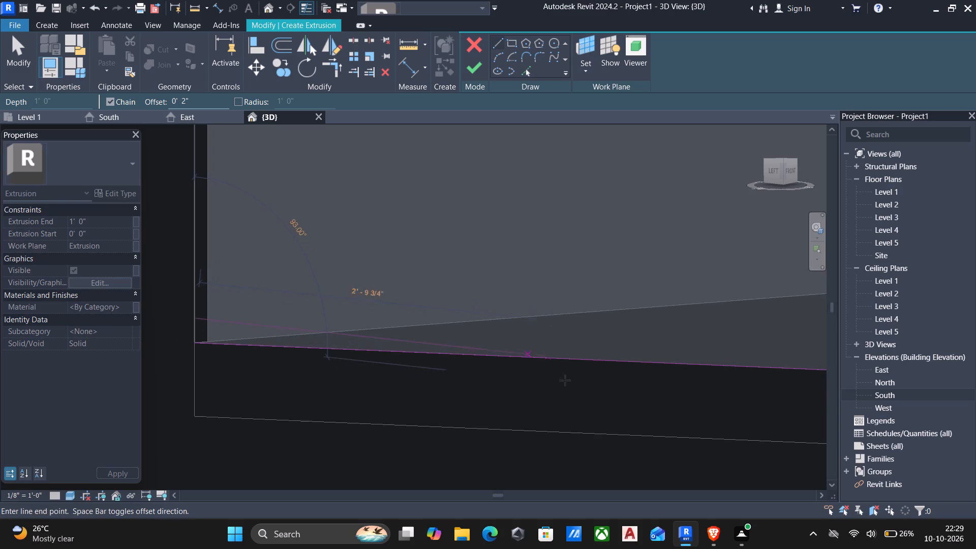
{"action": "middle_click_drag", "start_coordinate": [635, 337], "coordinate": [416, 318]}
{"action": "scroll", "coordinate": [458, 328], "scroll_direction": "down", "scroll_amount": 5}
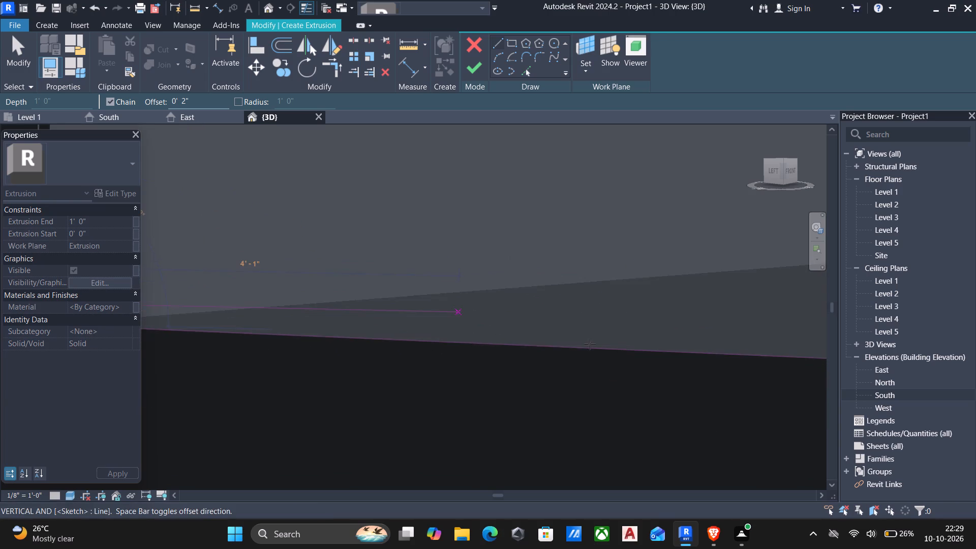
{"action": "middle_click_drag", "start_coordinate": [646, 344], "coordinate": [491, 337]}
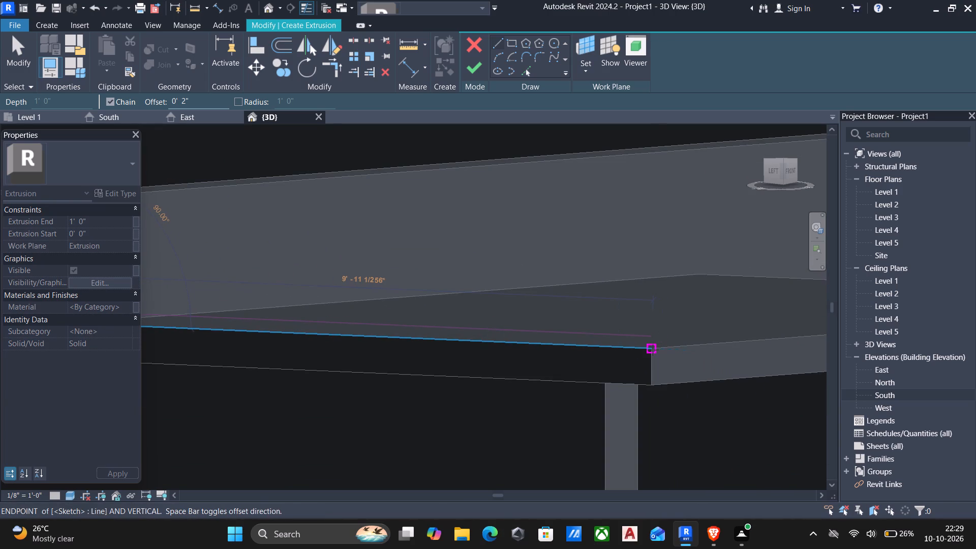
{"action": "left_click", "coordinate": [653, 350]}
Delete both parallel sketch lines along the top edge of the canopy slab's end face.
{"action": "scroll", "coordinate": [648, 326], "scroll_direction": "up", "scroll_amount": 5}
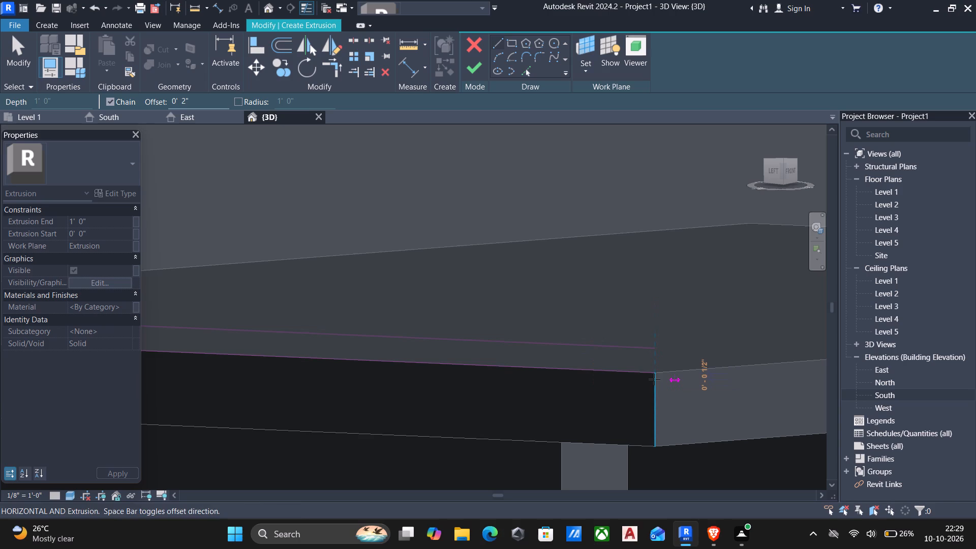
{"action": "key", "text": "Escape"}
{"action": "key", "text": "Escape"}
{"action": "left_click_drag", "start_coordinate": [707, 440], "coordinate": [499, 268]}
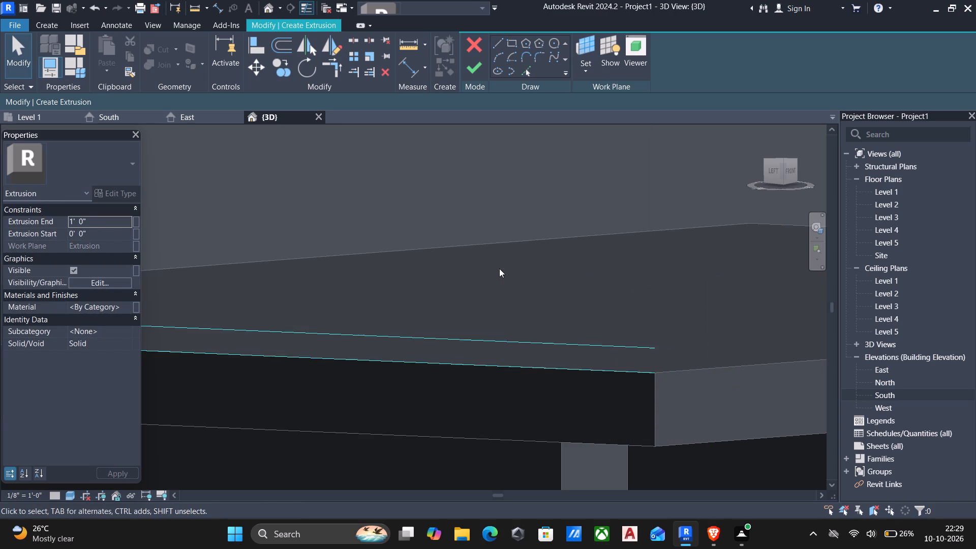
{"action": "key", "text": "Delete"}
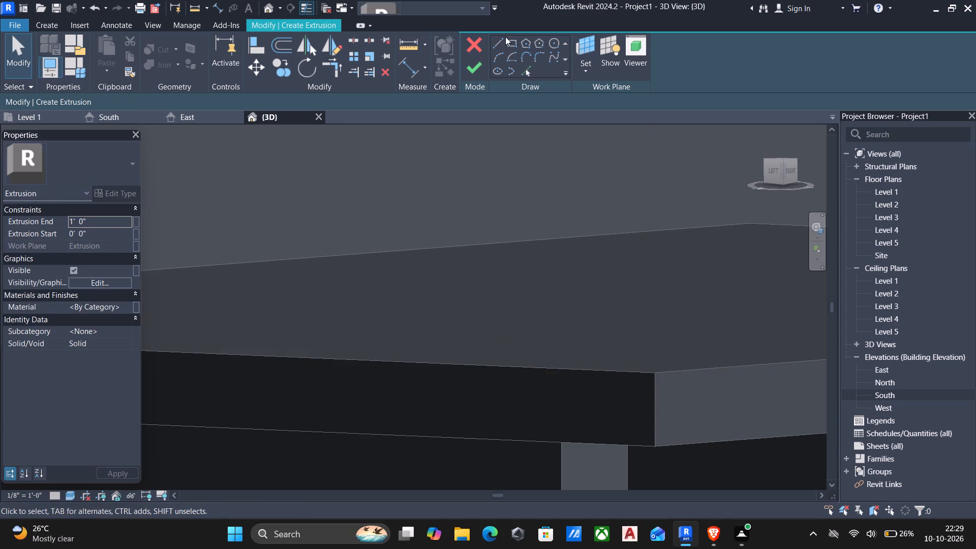
Sketch a rectangle about 2'-4 1/4" long on the canopy slab's end face, starting from its front top corner.
{"action": "left_click", "coordinate": [512, 39]}
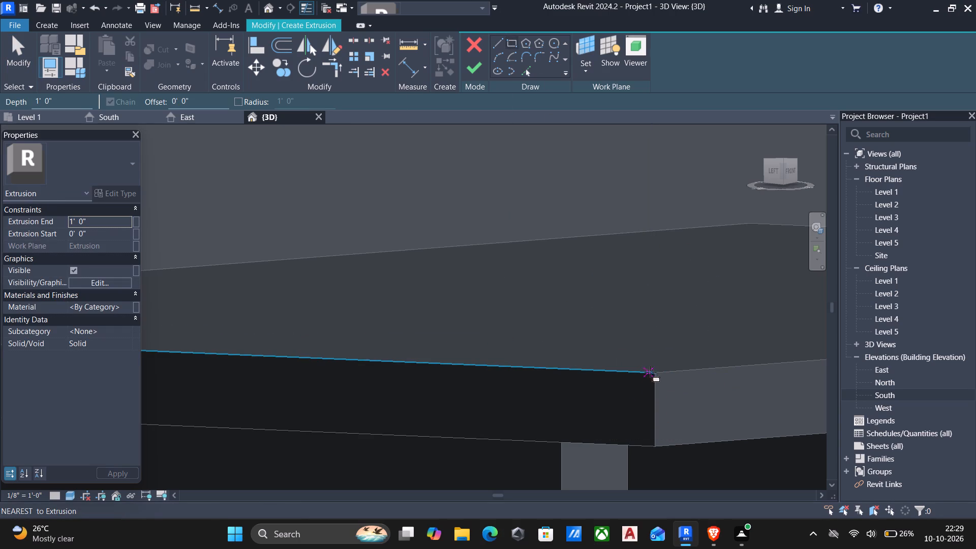
{"action": "left_click", "coordinate": [651, 373]}
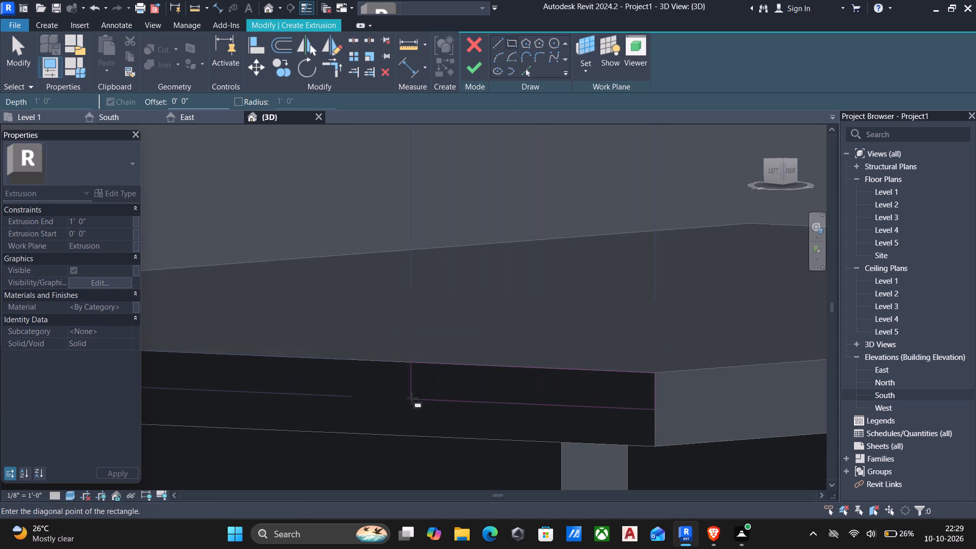
{"action": "left_click", "coordinate": [375, 388]}
{"action": "key", "text": "Escape"}
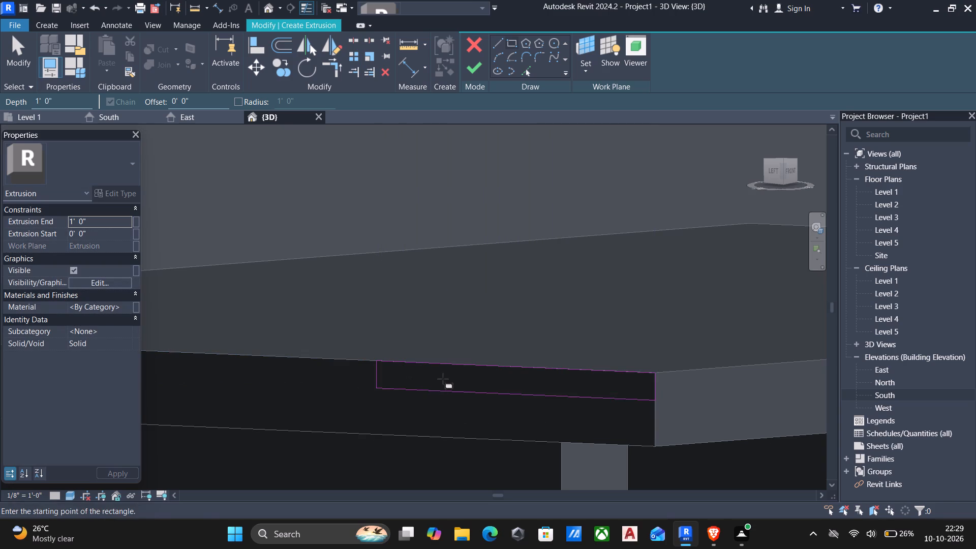
{"action": "key", "text": "Escape"}
Set the height of the sketched rectangle to 2".
{"action": "left_click", "coordinate": [411, 388]}
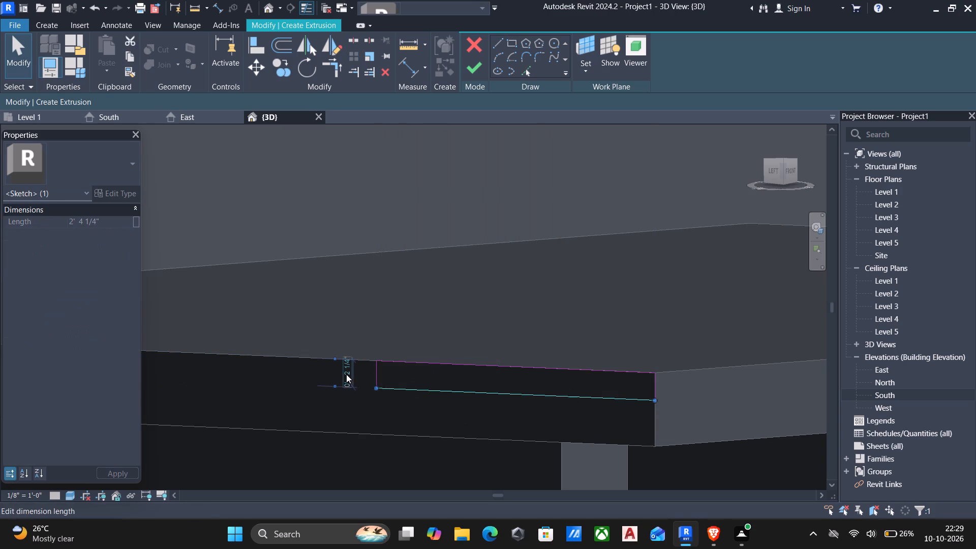
{"action": "left_click", "coordinate": [346, 374]}
{"action": "key", "text": "2"}
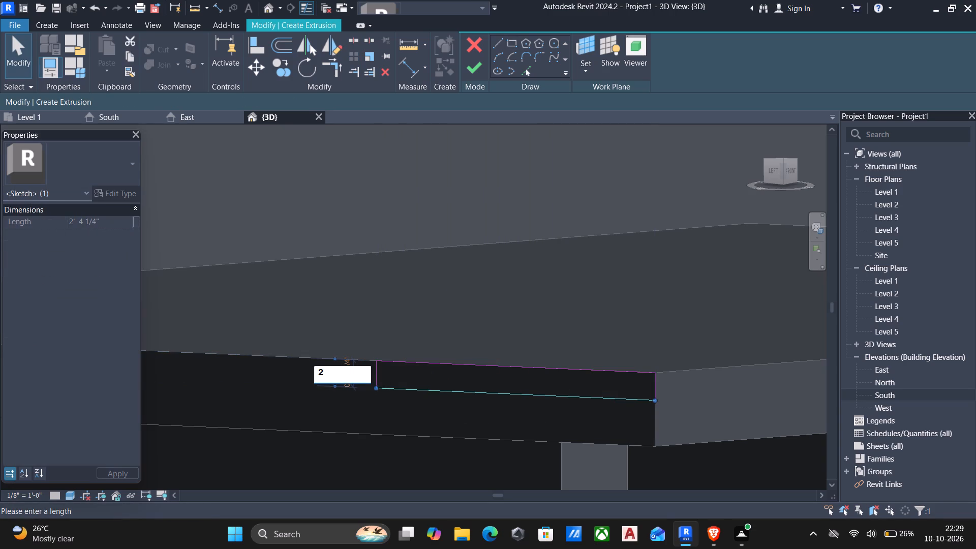
{"action": "key", "text": "shift+quotedbl"}
{"action": "key", "text": "Return"}
{"action": "scroll", "coordinate": [395, 400], "scroll_direction": "down", "scroll_amount": 5}
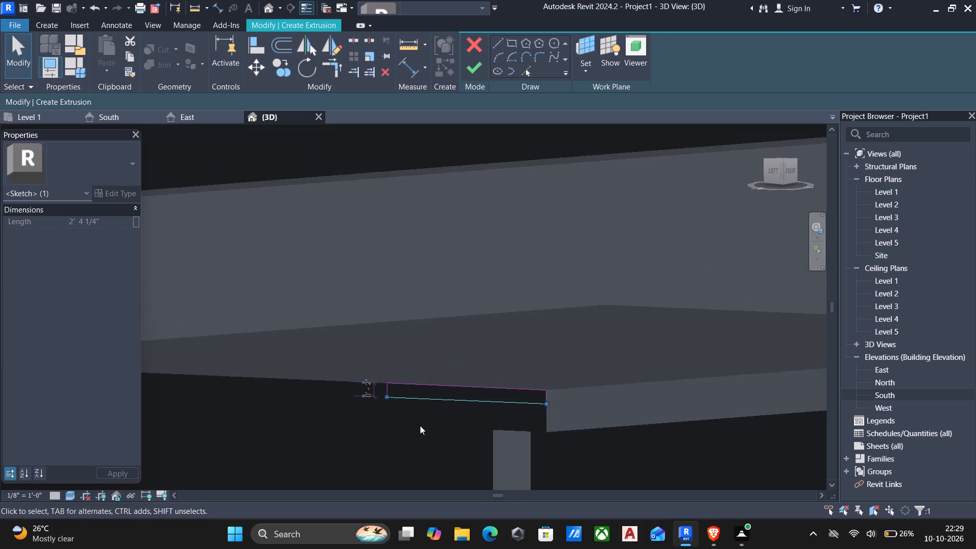
{"action": "key", "text": "Escape"}
Move the rectangle's short edge away from the front corner along the end face until it aligns with the slab's rear corner.
{"action": "scroll", "coordinate": [506, 413], "scroll_direction": "down", "scroll_amount": 6}
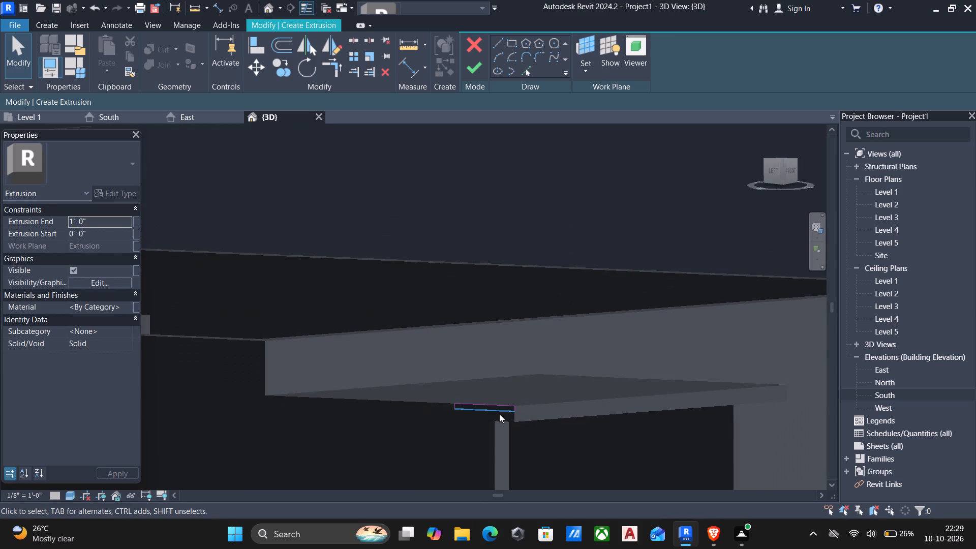
{"action": "middle_click_drag", "start_coordinate": [462, 406], "coordinate": [483, 415], "text": "shift"}
{"action": "scroll", "coordinate": [483, 415], "scroll_direction": "down", "scroll_amount": 3}
{"action": "middle_click_drag", "start_coordinate": [419, 383], "coordinate": [567, 393]}
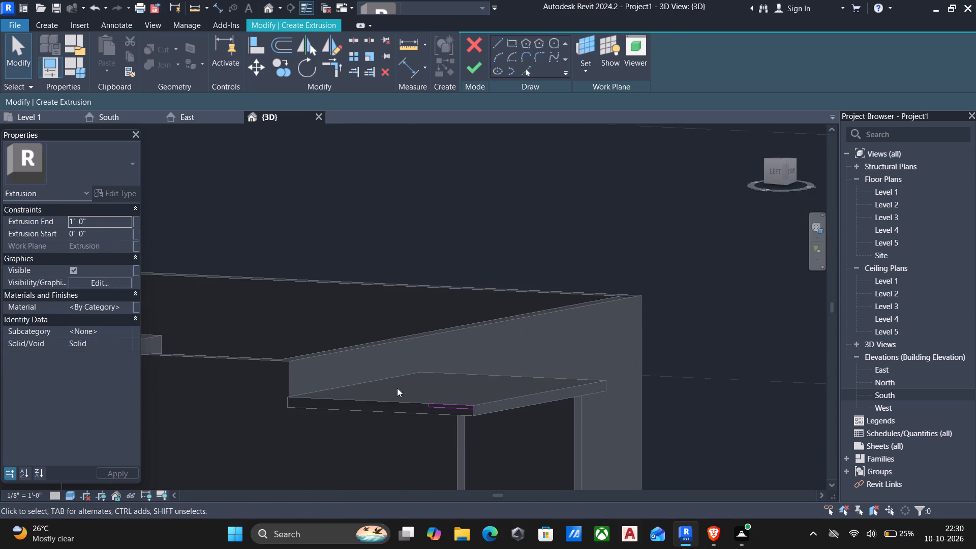
{"action": "left_click_drag", "start_coordinate": [397, 381], "coordinate": [456, 433]}
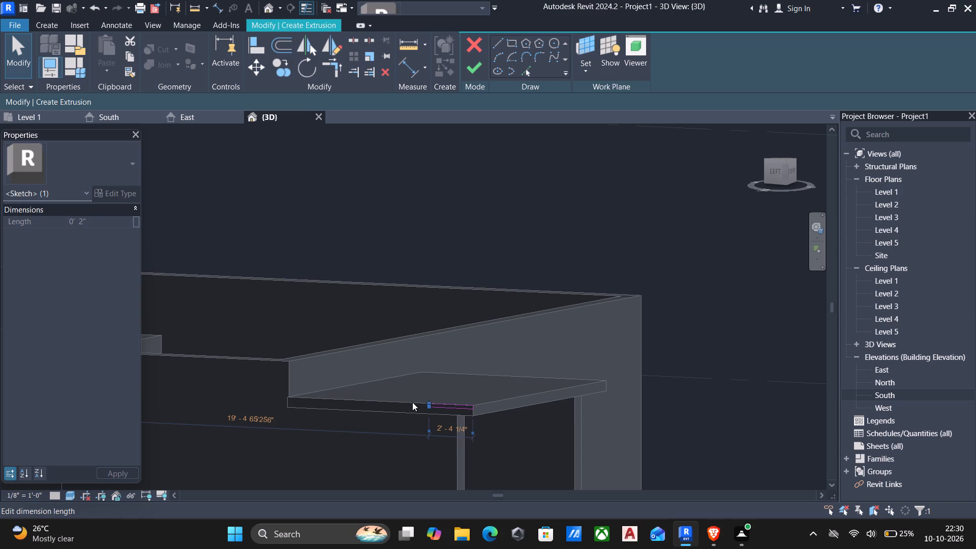
{"action": "key", "text": "Left"}
{"action": "key", "text": "Left"}
{"action": "key", "text": "Left"}
{"action": "key", "text": "Left"}
{"action": "key", "text": "Left"}
{"action": "key", "text": "Left"}
{"action": "key", "text": "Left"}
{"action": "key", "text": "Left"}
{"action": "key", "text": "Left"}
{"action": "key", "text": "Left"}
{"action": "key", "text": "Left"}
{"action": "key", "text": "Left"}
{"action": "key", "text": "Left"}
{"action": "key", "text": "Left"}
{"action": "key", "text": "Left"}
{"action": "key", "text": "Left"}
{"action": "key", "text": "Left"}
{"action": "key", "text": "Left"}
{"action": "key", "text": "Left"}
{"action": "key", "text": "Left"}
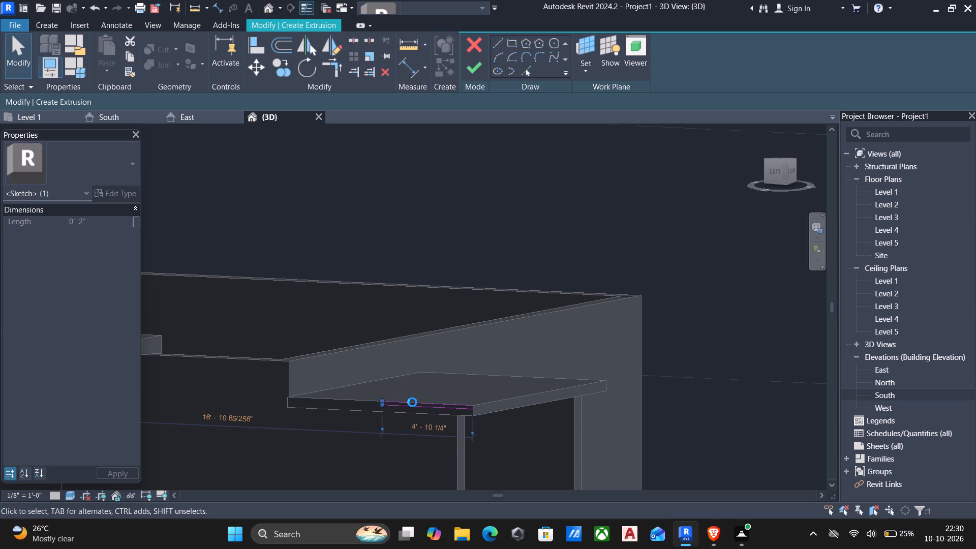
{"action": "key", "text": "Left"}
{"action": "key", "text": "Left"}
{"action": "key", "text": "Left"}
{"action": "key", "text": "Left"}
{"action": "scroll", "coordinate": [287, 409], "scroll_direction": "up", "scroll_amount": 5}
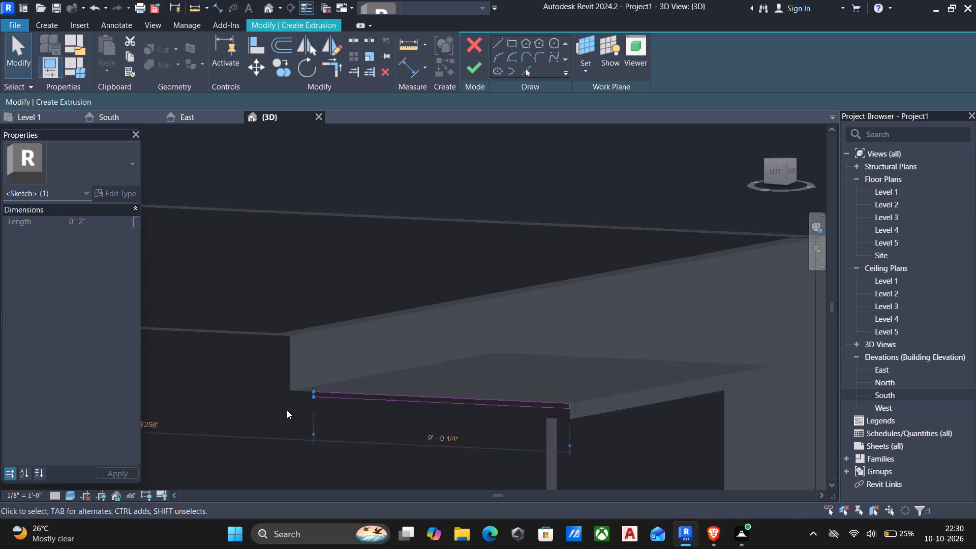
{"action": "scroll", "coordinate": [287, 410], "scroll_direction": "up", "scroll_amount": 6}
{"action": "key", "text": "Left"}
{"action": "key", "text": "Left"}
{"action": "key", "text": "Left"}
{"action": "key", "text": "Left"}
{"action": "key", "text": "Left"}
{"action": "key", "text": "Left"}
{"action": "key", "text": "Left"}
{"action": "key", "text": "Left"}
{"action": "key", "text": "Left"}
{"action": "key", "text": "Left"}
{"action": "key", "text": "Left"}
{"action": "key", "text": "Left"}
{"action": "key", "text": "Left"}
{"action": "key", "text": "Left"}
{"action": "key", "text": "Left"}
{"action": "key", "text": "Left"}
{"action": "key", "text": "Left"}
{"action": "key", "text": "Left"}
{"action": "key", "text": "Left"}
{"action": "key", "text": "Left"}
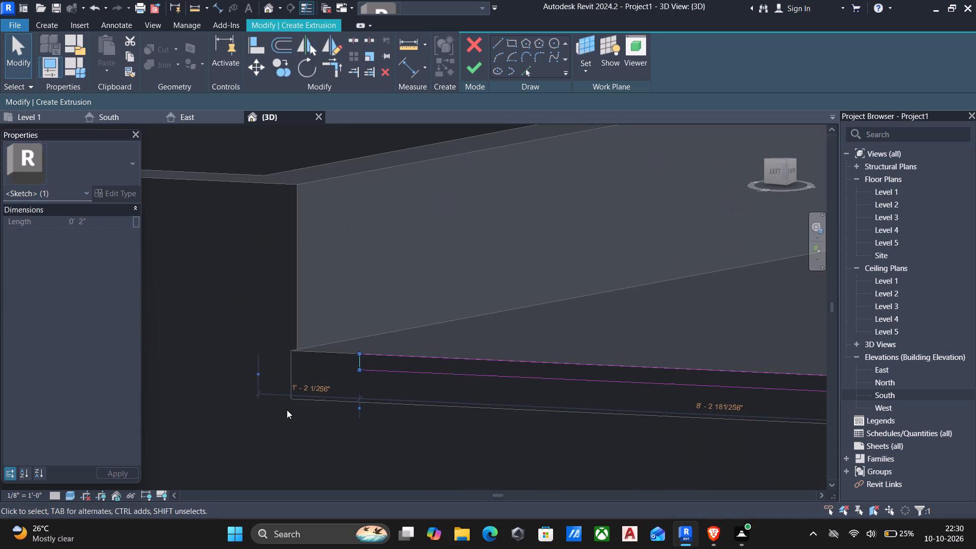
{"action": "key", "text": "Left"}
{"action": "key", "text": "Left"}
{"action": "key", "text": "Left"}
{"action": "key", "text": "Left"}
{"action": "key", "text": "Left"}
{"action": "key", "text": "Left"}
{"action": "key", "text": "Left"}
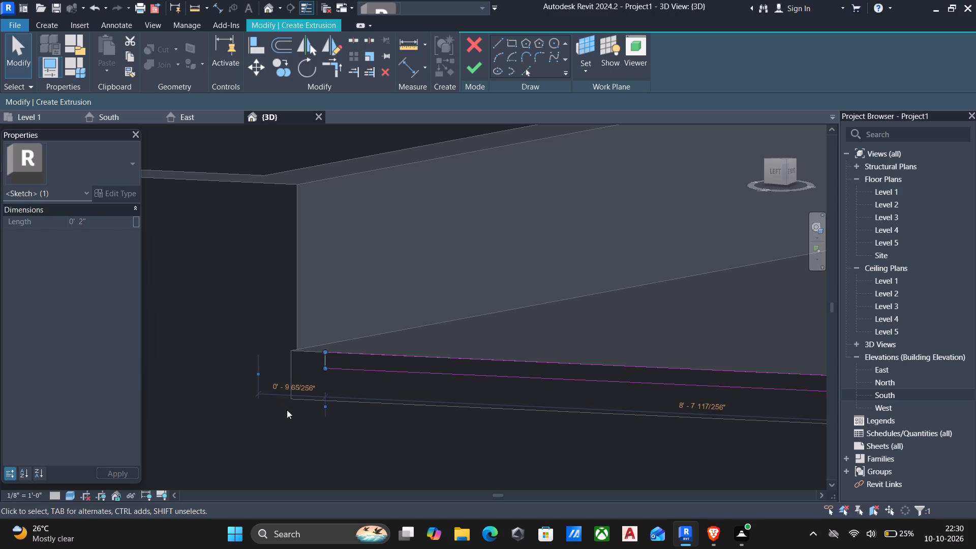
{"action": "key", "text": "Left"}
{"action": "key", "text": "Left"}
{"action": "key", "text": "Left"}
{"action": "key", "text": "Left"}
{"action": "key", "text": "Left"}
{"action": "key", "text": "Left"}
{"action": "key", "text": "Left"}
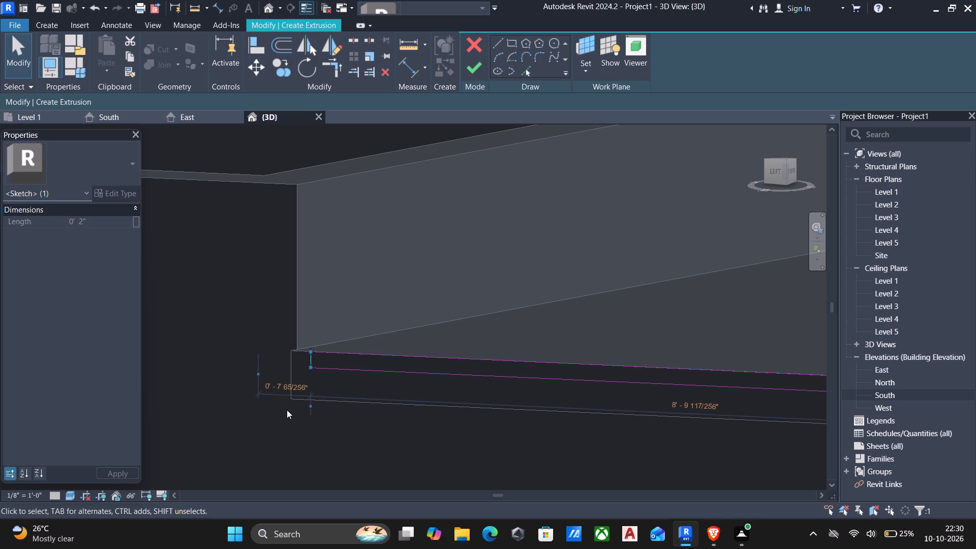
{"action": "key", "text": "Left"}
{"action": "key", "text": "Left"}
{"action": "key", "text": "Left"}
{"action": "key", "text": "Left"}
{"action": "key", "text": "Left"}
{"action": "key", "text": "Left"}
{"action": "key", "text": "Left"}
{"action": "key", "text": "Left"}
{"action": "key", "text": "Left"}
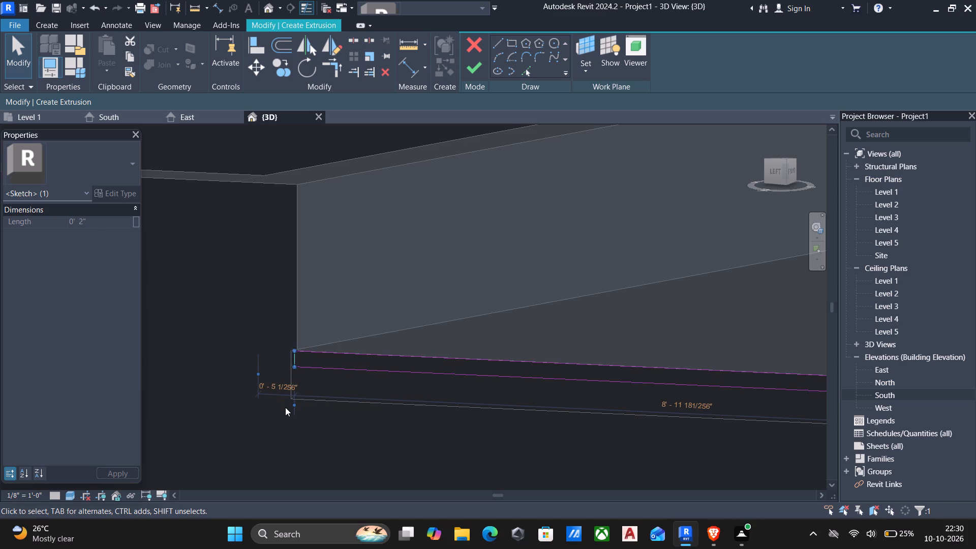
{"action": "key", "text": "Left"}
{"action": "key", "text": "Left"}
{"action": "key", "text": "Left"}
{"action": "scroll", "coordinate": [290, 360], "scroll_direction": "up", "scroll_amount": 6}
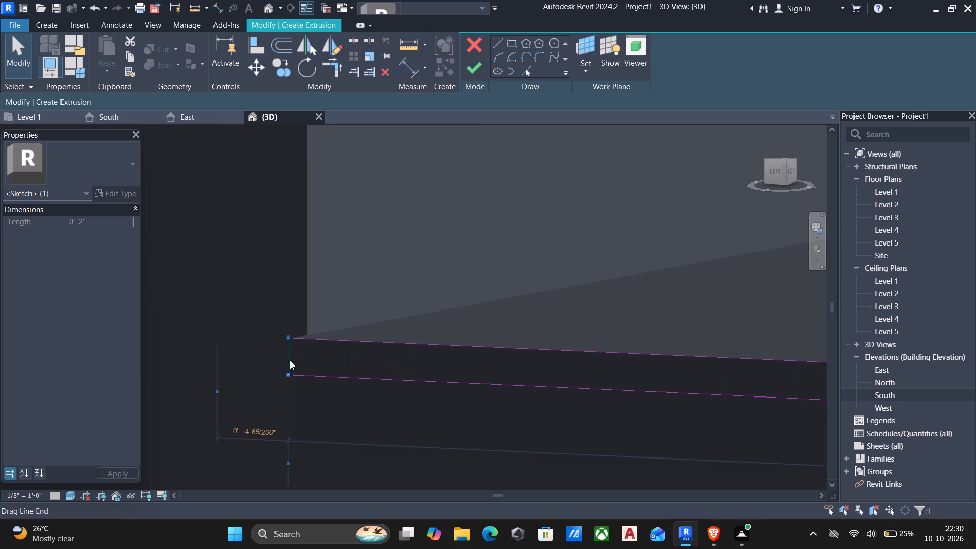
{"action": "scroll", "coordinate": [283, 365], "scroll_direction": "up", "scroll_amount": 7}
{"action": "key", "text": "Right"}
{"action": "key", "text": "Right"}
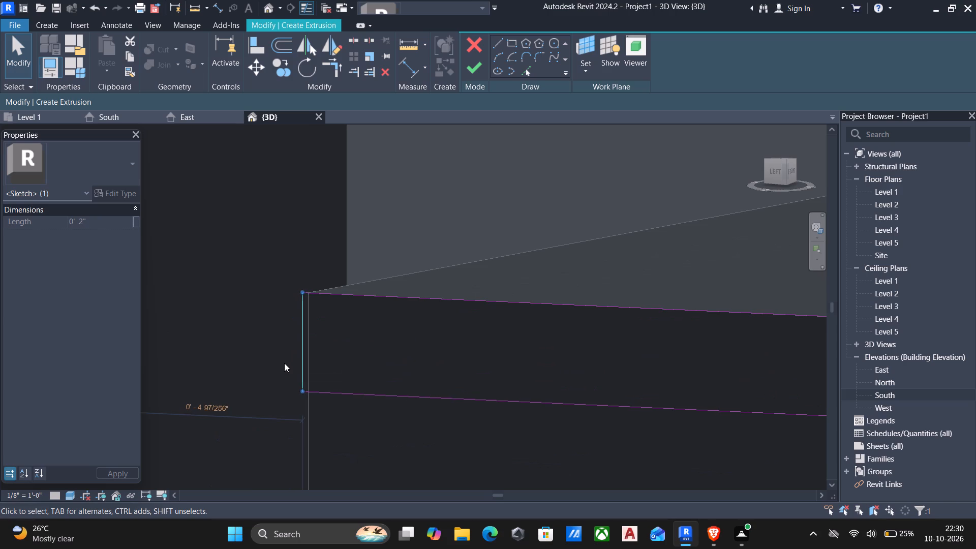
{"action": "key", "text": "Right"}
{"action": "key", "text": "Right"}
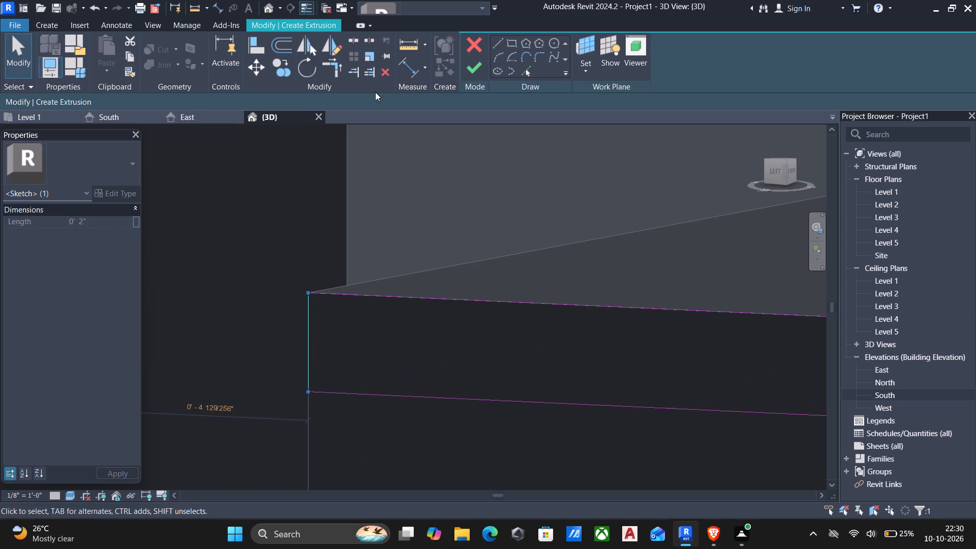
Finish the end-face sketch and set its Extrusion End to 2".
{"action": "left_click", "coordinate": [475, 68]}
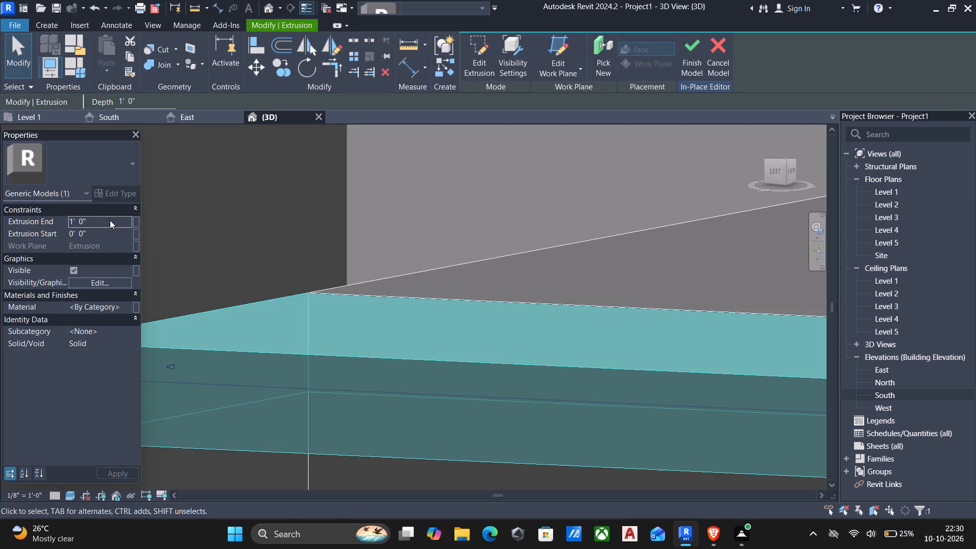
{"action": "left_click", "coordinate": [111, 221]}
{"action": "key", "text": "2"}
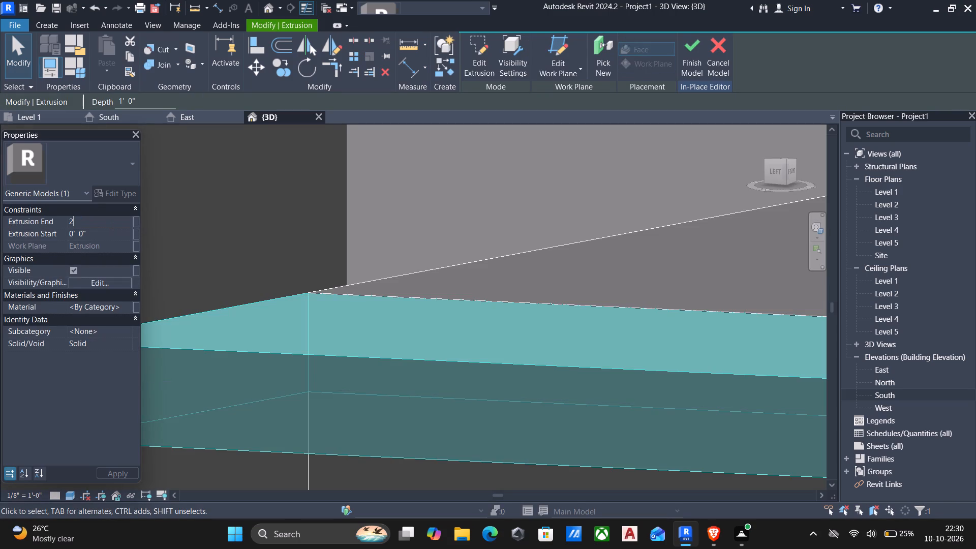
{"action": "key", "text": "shift+quotedbl"}
{"action": "key", "text": "Return"}
Set the canopy slab's front face as the work plane for a new extrusion sketch.
{"action": "scroll", "coordinate": [343, 296], "scroll_direction": "down", "scroll_amount": 7}
{"action": "scroll", "coordinate": [406, 331], "scroll_direction": "down", "scroll_amount": 6}
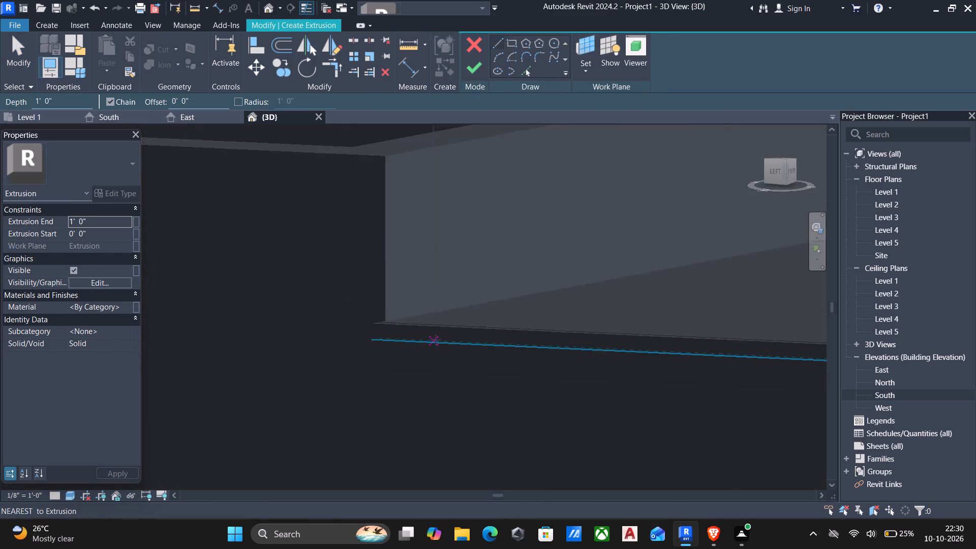
{"action": "scroll", "coordinate": [438, 340], "scroll_direction": "down", "scroll_amount": 6}
{"action": "middle_click_drag", "start_coordinate": [529, 358], "coordinate": [383, 364]}
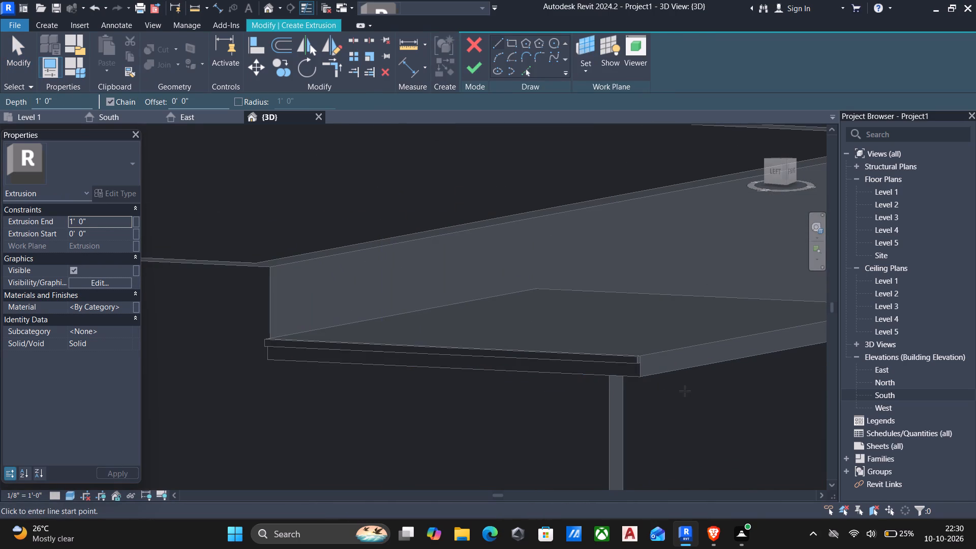
{"action": "key", "text": "Escape"}
{"action": "middle_click_drag", "start_coordinate": [667, 377], "coordinate": [640, 385]}
{"action": "scroll", "coordinate": [640, 384], "scroll_direction": "down", "scroll_amount": 6}
{"action": "middle_click_drag", "start_coordinate": [674, 364], "coordinate": [430, 355]}
{"action": "middle_click_drag", "start_coordinate": [652, 303], "coordinate": [649, 306]}
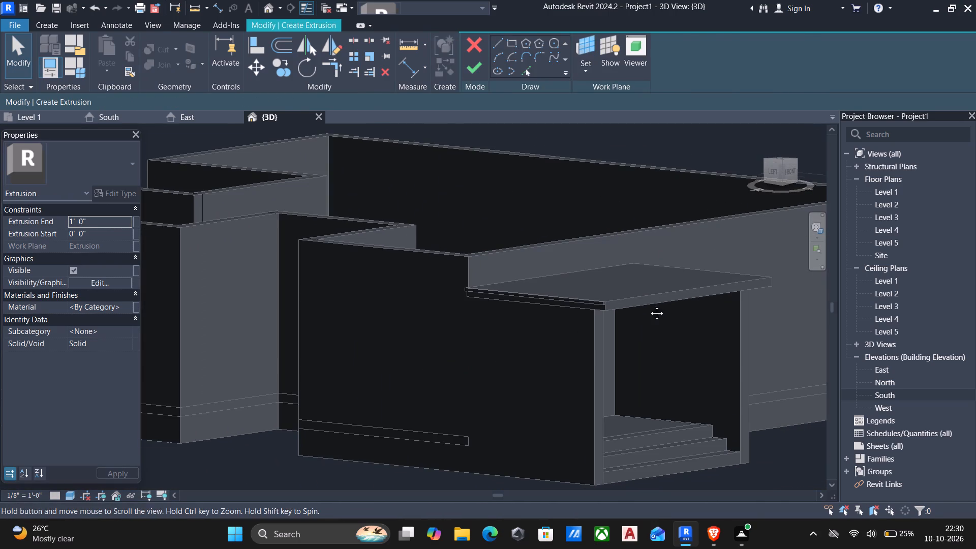
{"action": "middle_click_drag", "start_coordinate": [649, 306], "coordinate": [537, 361]}
{"action": "scroll", "coordinate": [537, 361], "scroll_direction": "up", "scroll_amount": 1}
{"action": "left_click", "coordinate": [582, 72]}
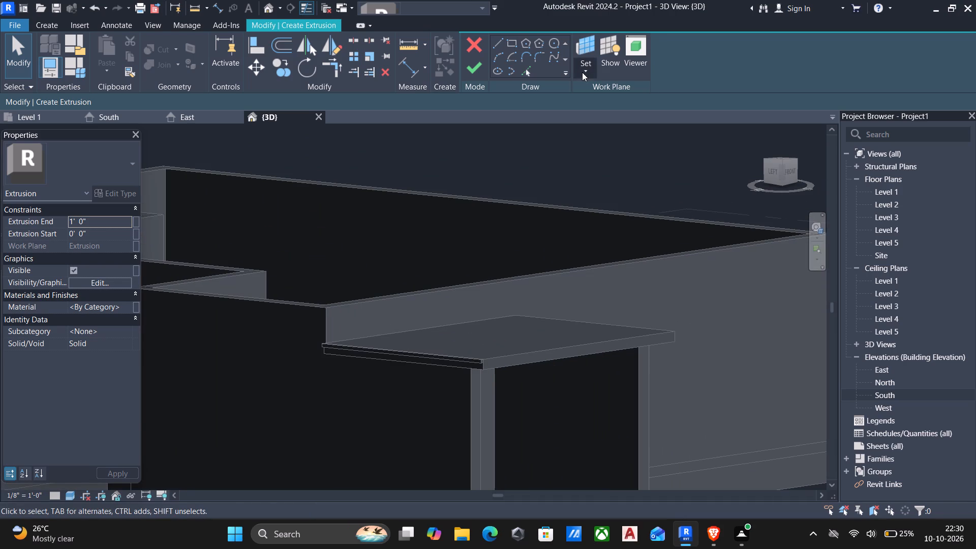
{"action": "left_click", "coordinate": [606, 112]}
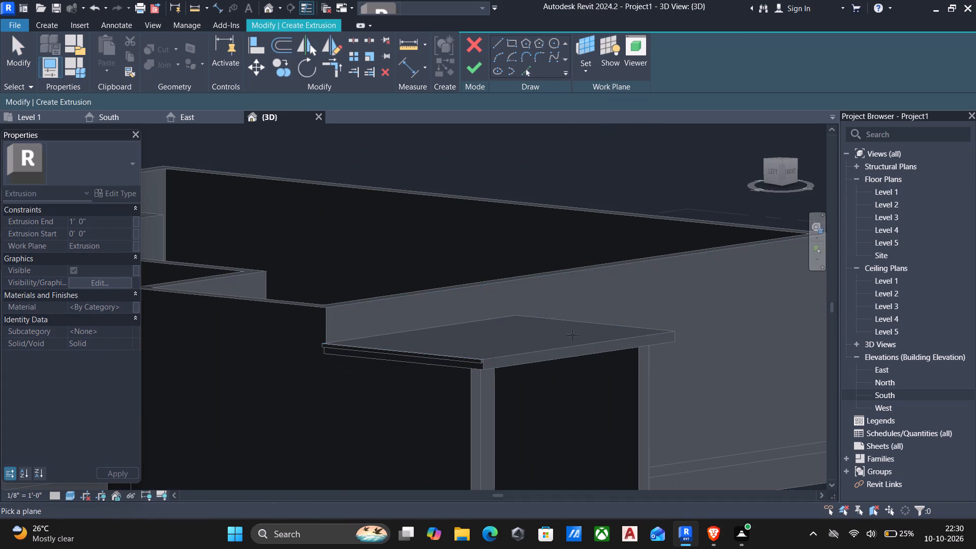
{"action": "left_click", "coordinate": [570, 353]}
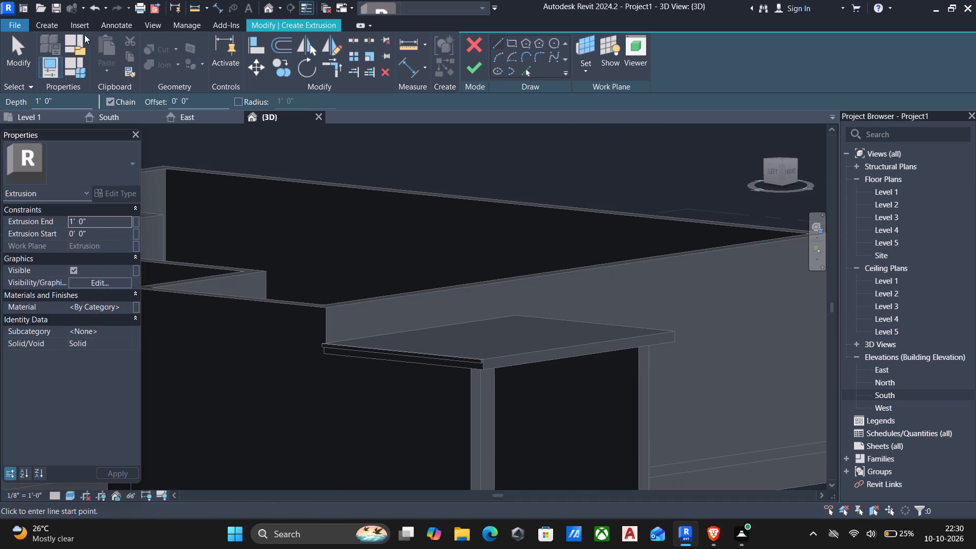
Sketch a 2" high rectangle along the front face from its far top corner to the lower corner of the end-face strip.
{"action": "left_click", "coordinate": [507, 40]}
{"action": "scroll", "coordinate": [678, 345], "scroll_direction": "up", "scroll_amount": 12}
{"action": "left_click_drag", "start_coordinate": [653, 288], "coordinate": [646, 294]}
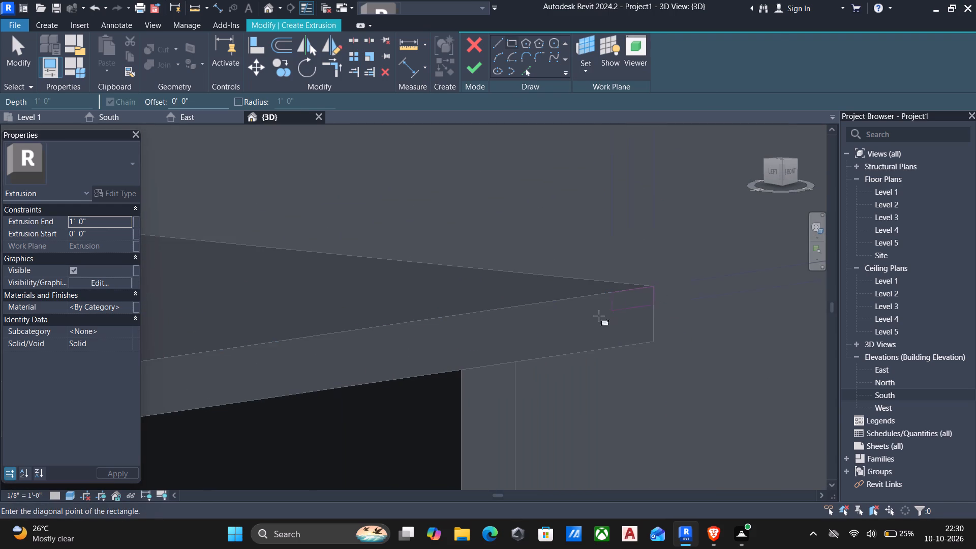
{"action": "scroll", "coordinate": [475, 326], "scroll_direction": "down", "scroll_amount": 7}
{"action": "middle_click_drag", "start_coordinate": [465, 331], "coordinate": [597, 277]}
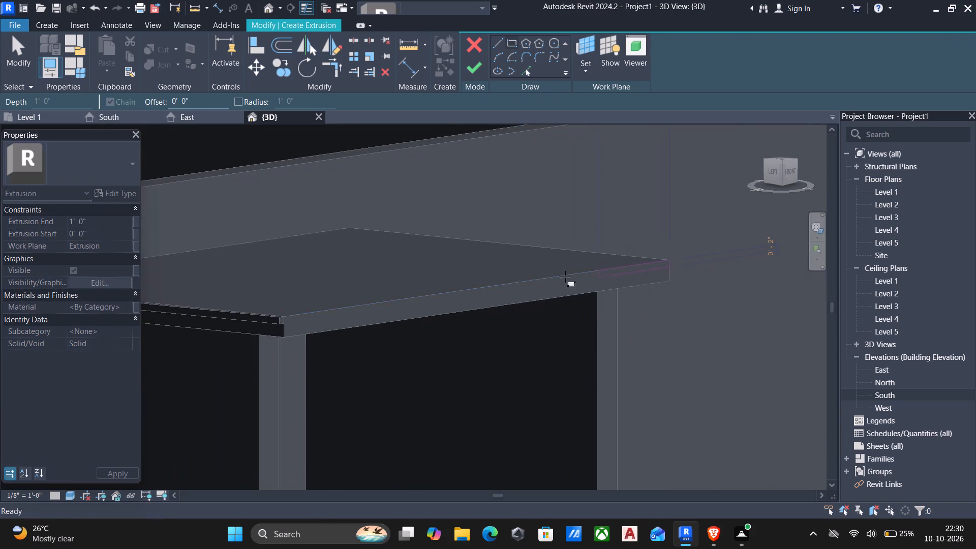
{"action": "scroll", "coordinate": [258, 317], "scroll_direction": "up", "scroll_amount": 6}
{"action": "scroll", "coordinate": [300, 323], "scroll_direction": "up", "scroll_amount": 7}
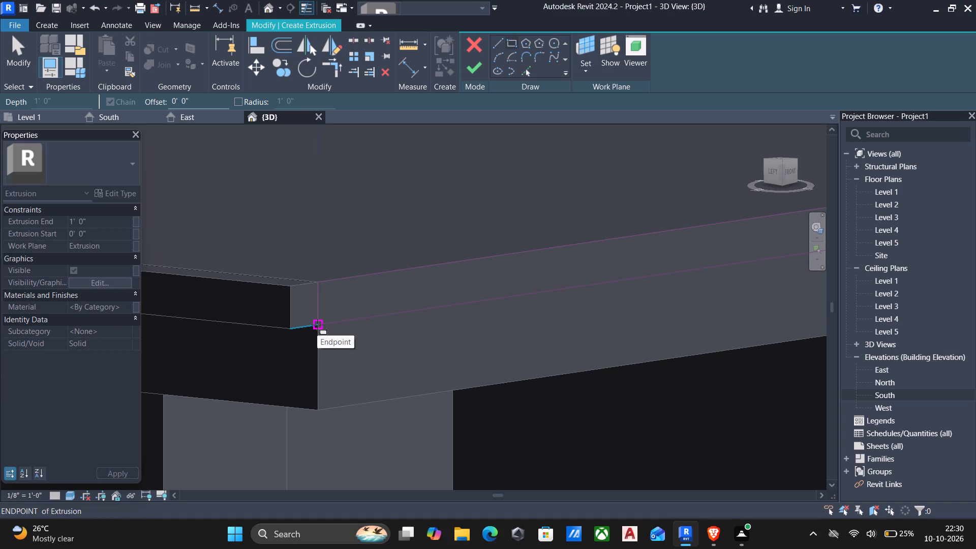
{"action": "left_click", "coordinate": [317, 325]}
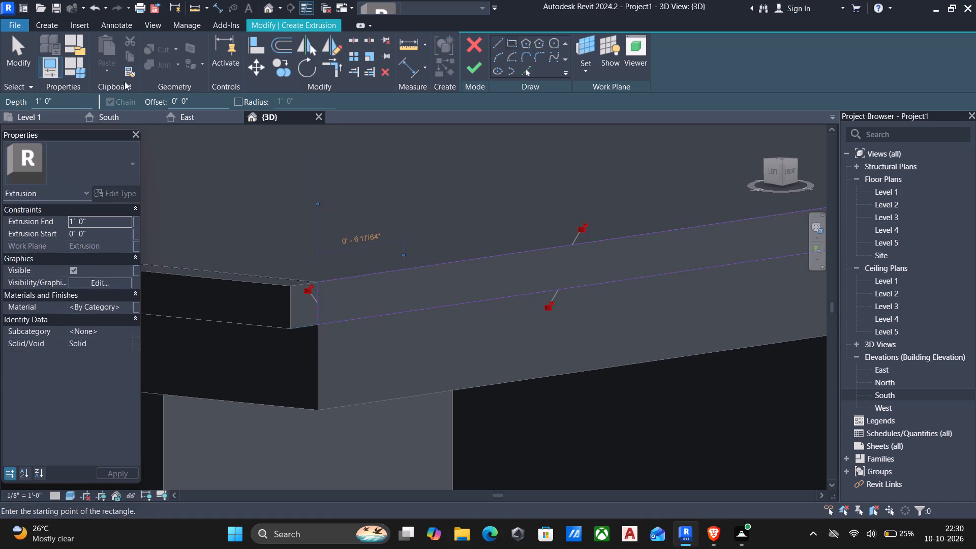
{"action": "key", "text": "Escape"}
Set the Extrusion End to 2" and finish the front-face extrusion.
{"action": "left_click", "coordinate": [109, 223]}
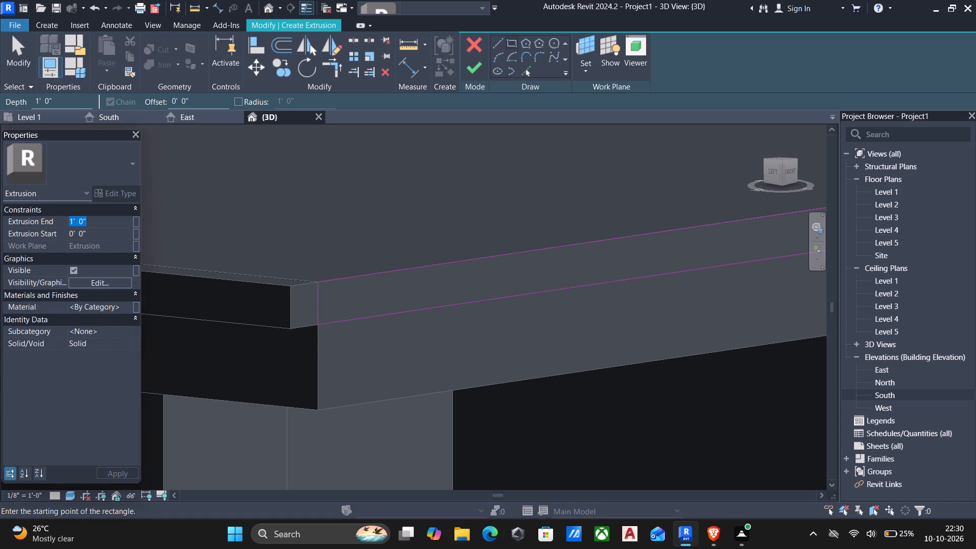
{"action": "key", "text": "2"}
{"action": "key", "text": "shift+quotedbl"}
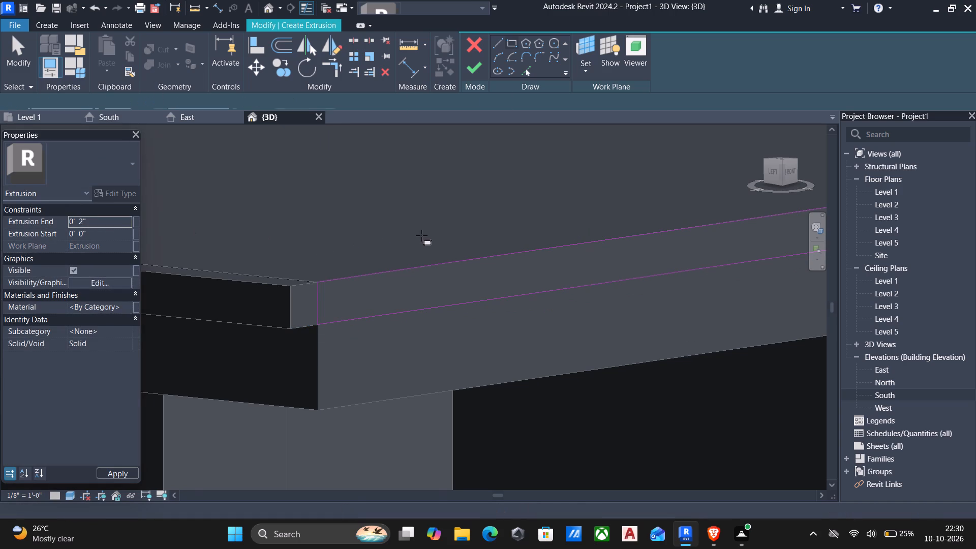
{"action": "scroll", "coordinate": [423, 235], "scroll_direction": "down", "scroll_amount": 5}
{"action": "left_click", "coordinate": [471, 72]}
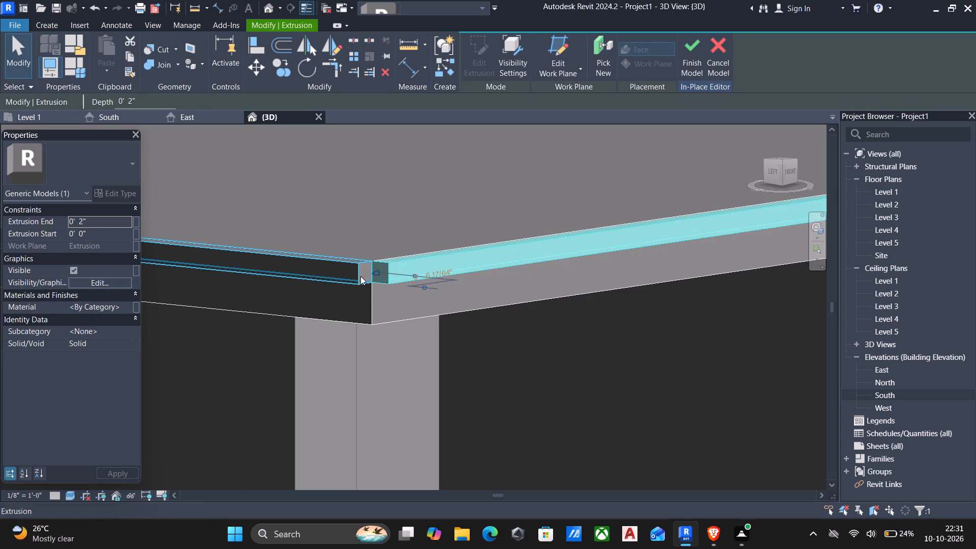
{"action": "key", "text": "Escape"}
{"action": "middle_click_drag", "start_coordinate": [361, 248], "coordinate": [355, 292], "text": "shift"}
{"action": "scroll", "coordinate": [358, 289], "scroll_direction": "down", "scroll_amount": 3}
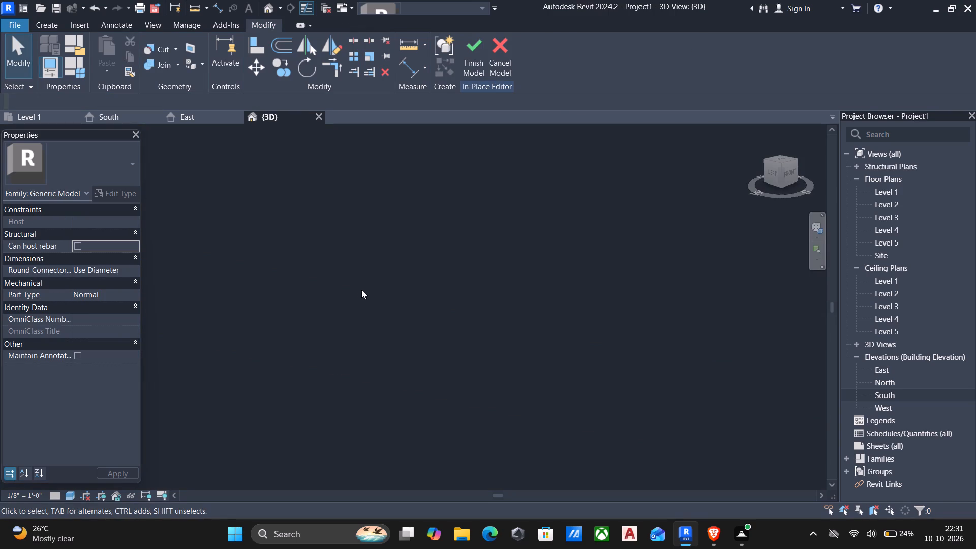
Stretch the front trim strip's end past the canopy slab's corner, beyond the end-face strip.
{"action": "scroll", "coordinate": [361, 290], "scroll_direction": "down", "scroll_amount": 10}
{"action": "middle_click_drag", "start_coordinate": [434, 208], "coordinate": [433, 518]}
{"action": "scroll", "coordinate": [444, 324], "scroll_direction": "up", "scroll_amount": 6}
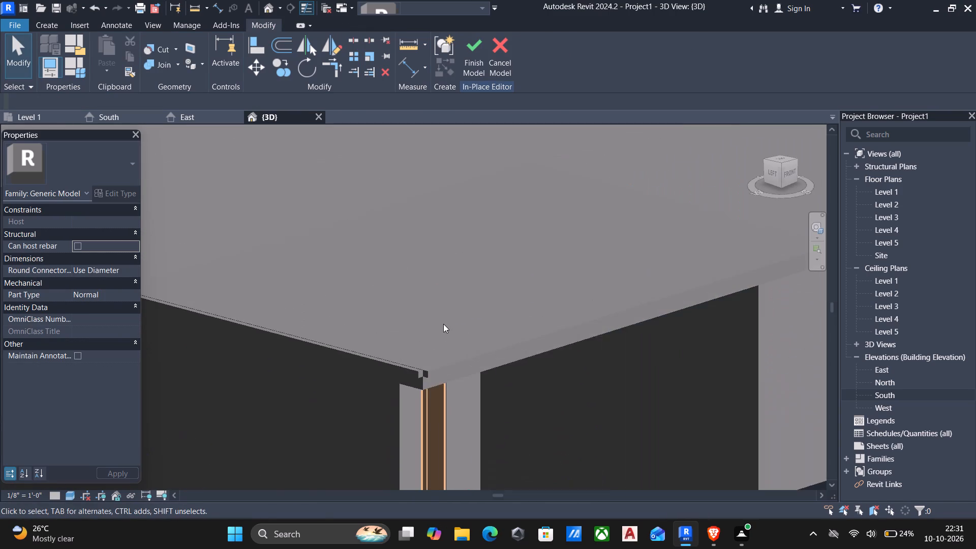
{"action": "scroll", "coordinate": [429, 375], "scroll_direction": "up", "scroll_amount": 13}
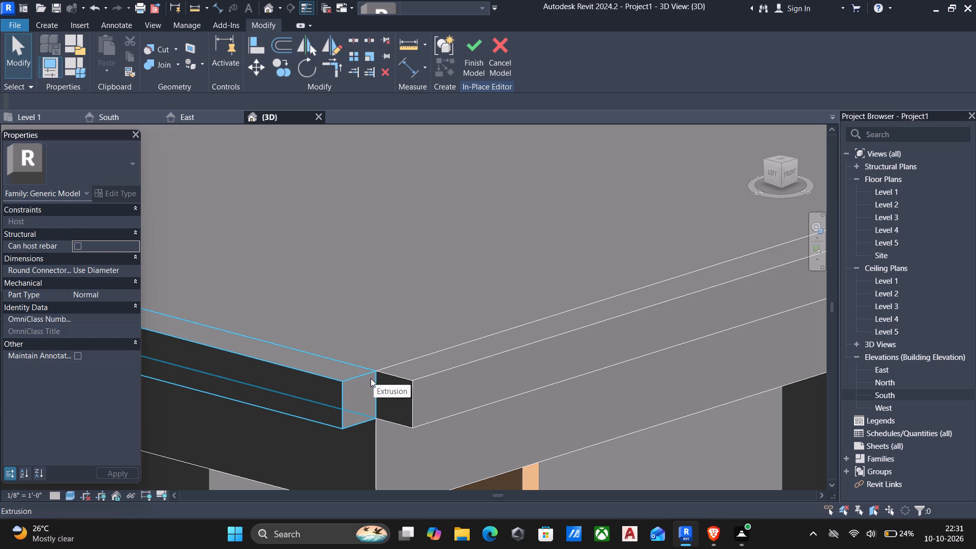
{"action": "left_click", "coordinate": [403, 382]}
{"action": "left_click_drag", "start_coordinate": [393, 398], "coordinate": [357, 419]}
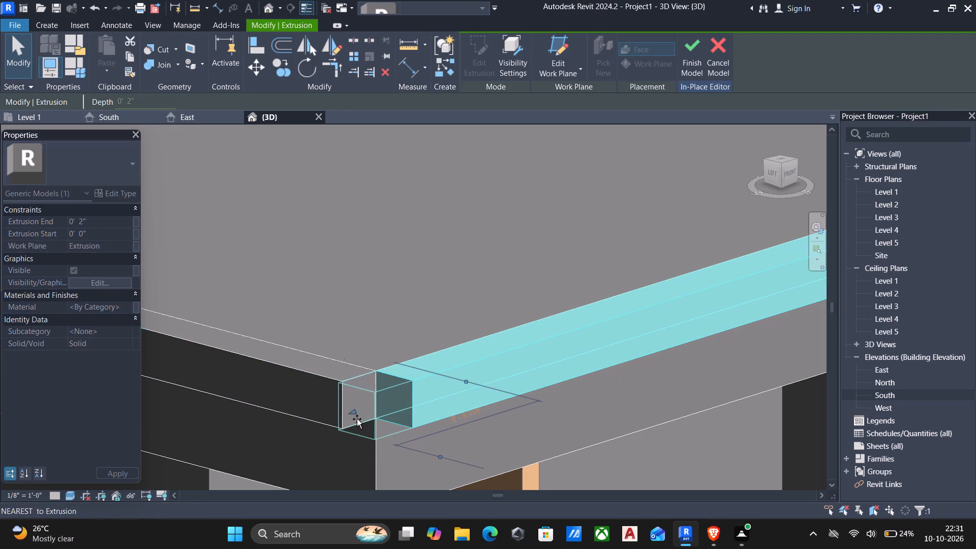
{"action": "left_click_drag", "start_coordinate": [357, 419], "coordinate": [334, 432]}
Align the front trim strip's end flush with the outer face of the end-face strip.
{"action": "key", "text": "a"}
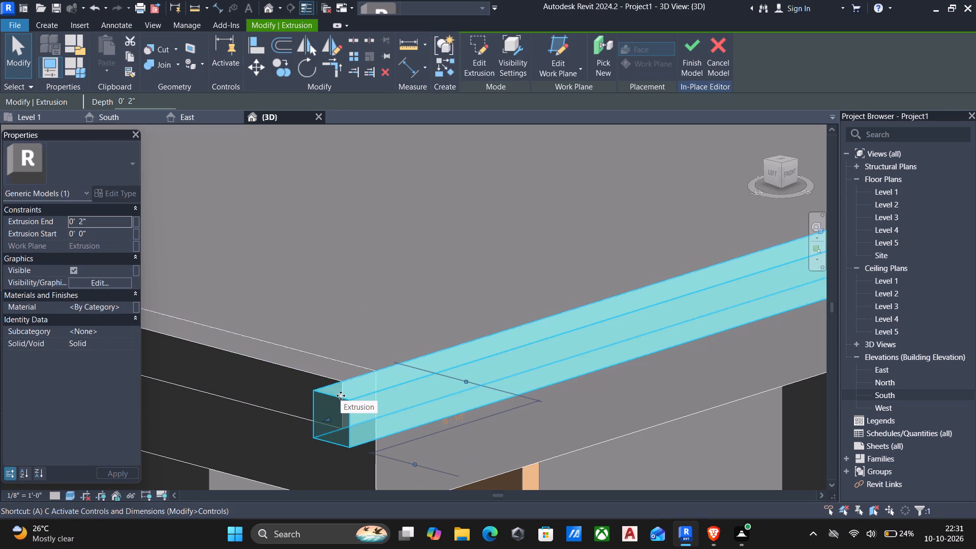
{"action": "key", "text": "l"}
{"action": "left_click", "coordinate": [287, 372]}
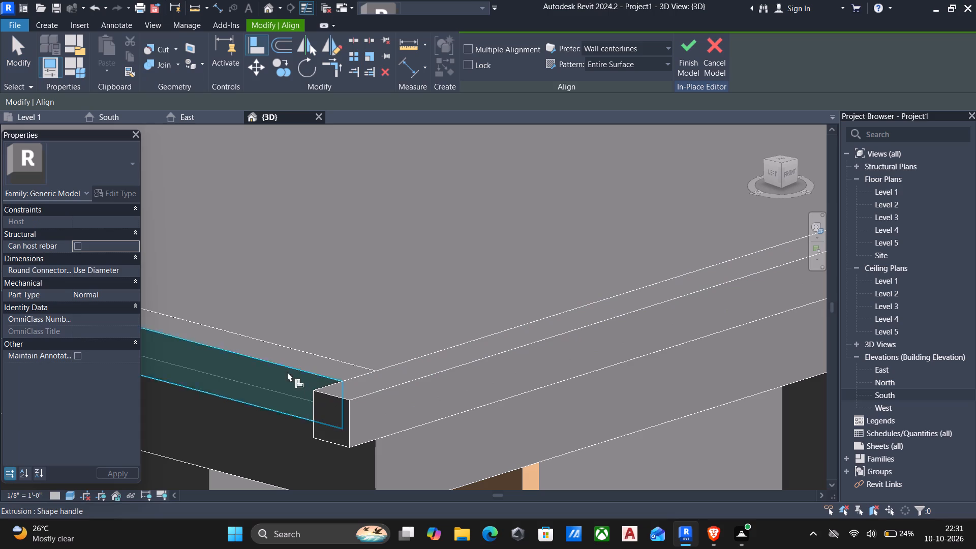
{"action": "left_click", "coordinate": [339, 404]}
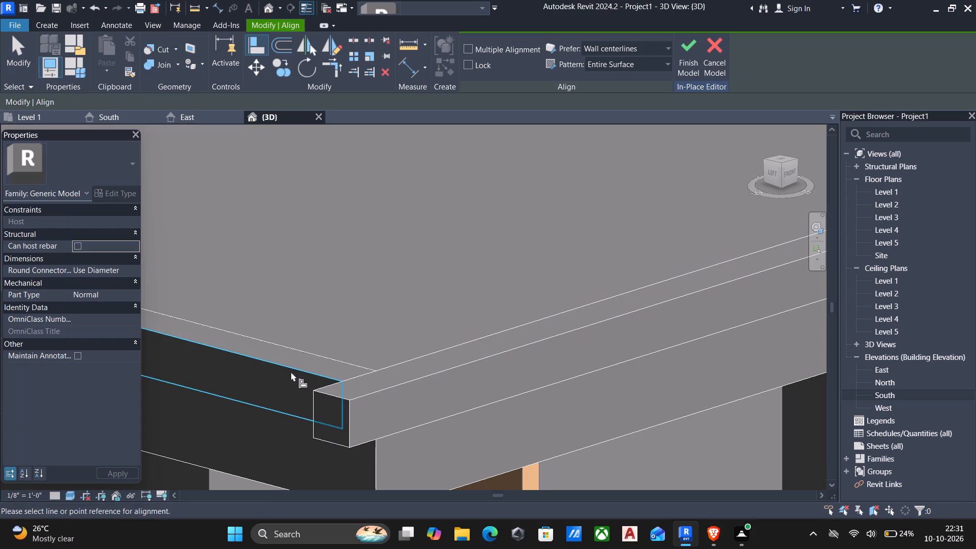
{"action": "left_click", "coordinate": [289, 370]}
{"action": "left_click", "coordinate": [348, 412]}
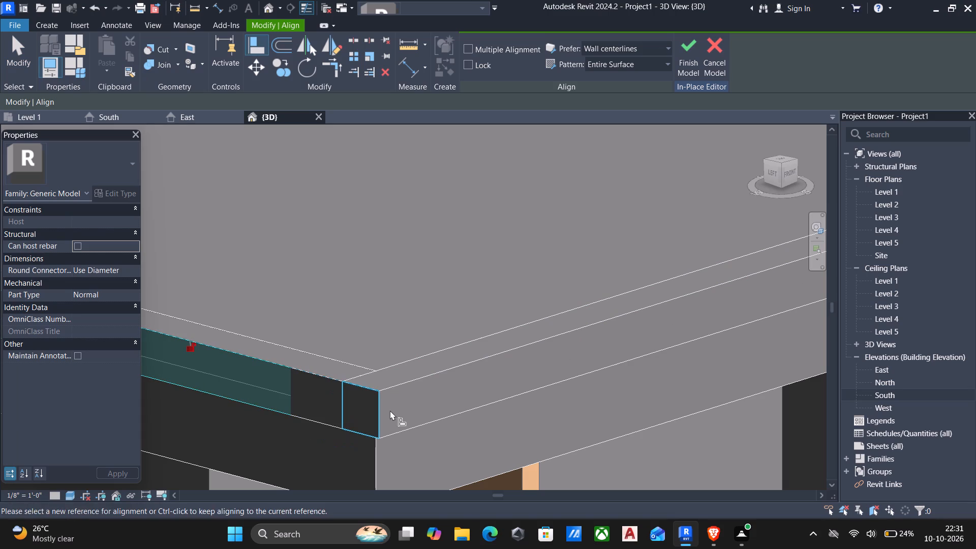
{"action": "key", "text": "Escape"}
{"action": "scroll", "coordinate": [399, 420], "scroll_direction": "down", "scroll_amount": 6}
{"action": "key", "text": "Escape"}
Start a new extrusion and set the canopy slab's opposite, still untrimmed end face as its work plane.
{"action": "scroll", "coordinate": [467, 395], "scroll_direction": "down", "scroll_amount": 6}
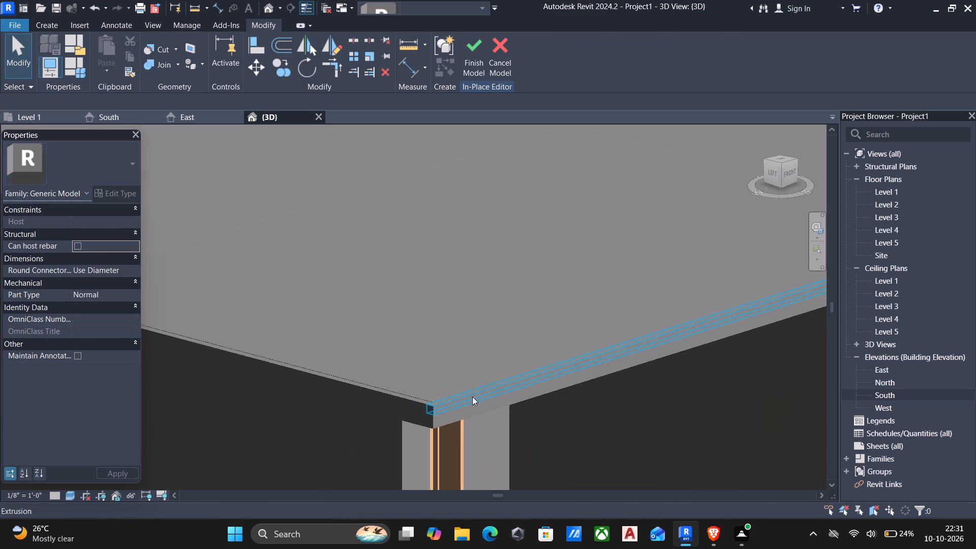
{"action": "scroll", "coordinate": [475, 391], "scroll_direction": "down", "scroll_amount": 6}
{"action": "scroll", "coordinate": [482, 385], "scroll_direction": "up", "scroll_amount": 1}
{"action": "middle_click_drag", "start_coordinate": [483, 386], "coordinate": [378, 417], "text": "shift"}
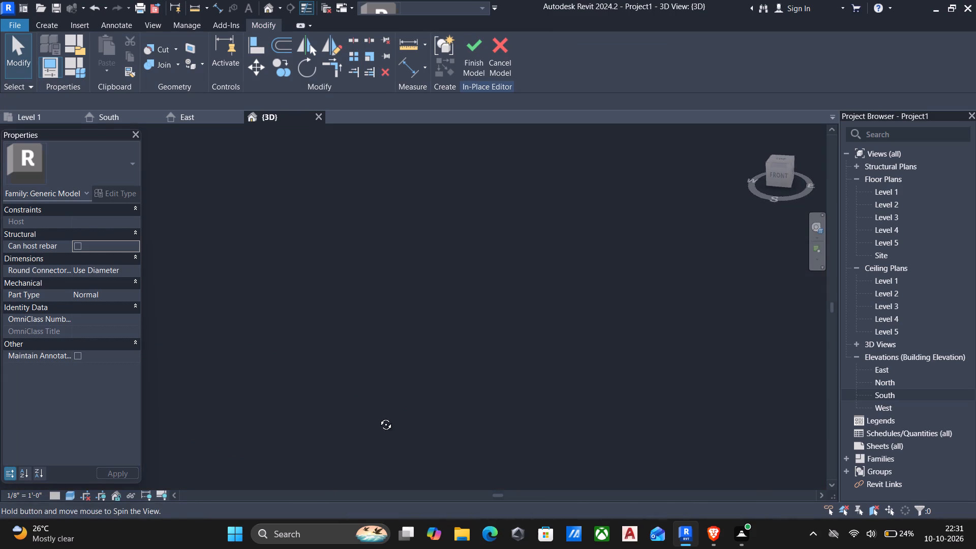
{"action": "middle_click_drag", "start_coordinate": [378, 417], "coordinate": [408, 414], "text": "shift"}
{"action": "scroll", "coordinate": [409, 414], "scroll_direction": "down", "scroll_amount": 19}
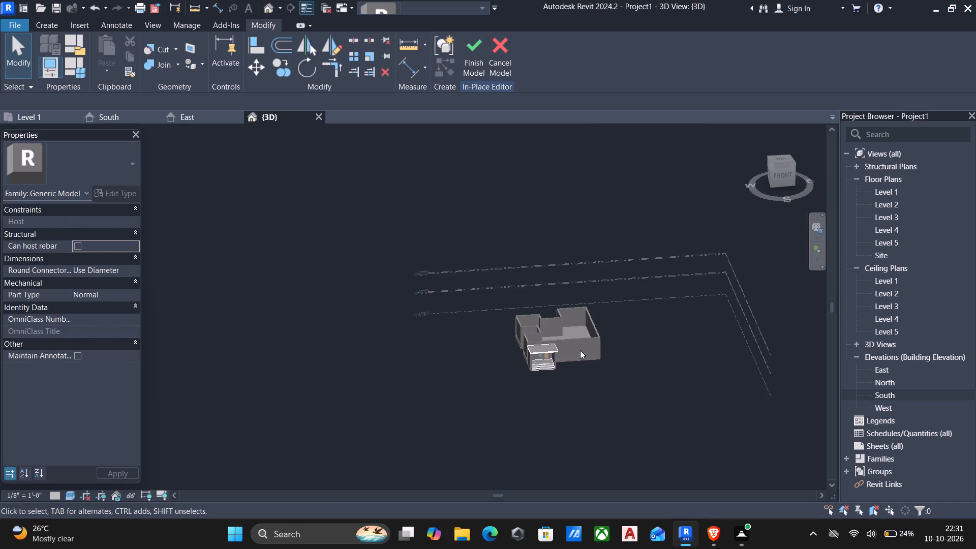
{"action": "scroll", "coordinate": [580, 349], "scroll_direction": "up", "scroll_amount": 6}
{"action": "scroll", "coordinate": [537, 339], "scroll_direction": "up", "scroll_amount": 6}
{"action": "scroll", "coordinate": [545, 387], "scroll_direction": "up", "scroll_amount": 7}
{"action": "scroll", "coordinate": [511, 439], "scroll_direction": "down", "scroll_amount": 1}
{"action": "middle_click_drag", "start_coordinate": [512, 424], "coordinate": [523, 374]}
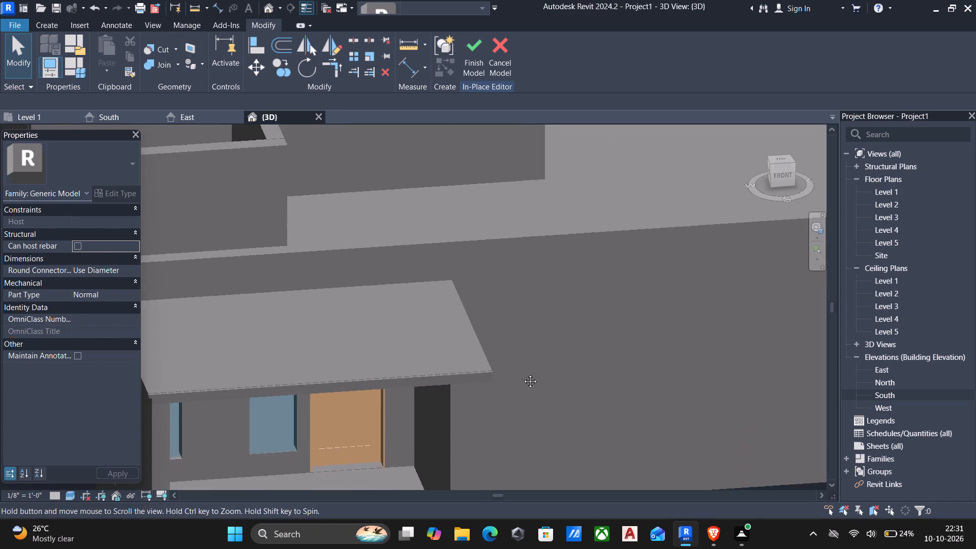
{"action": "middle_click_drag", "start_coordinate": [523, 374], "coordinate": [545, 305]}
{"action": "scroll", "coordinate": [515, 298], "scroll_direction": "up", "scroll_amount": 14}
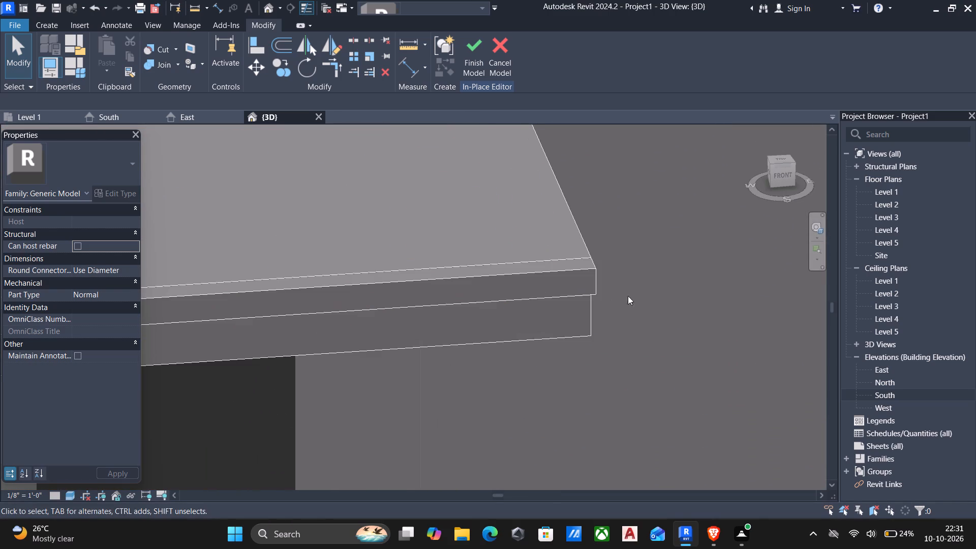
{"action": "scroll", "coordinate": [580, 278], "scroll_direction": "down", "scroll_amount": 7}
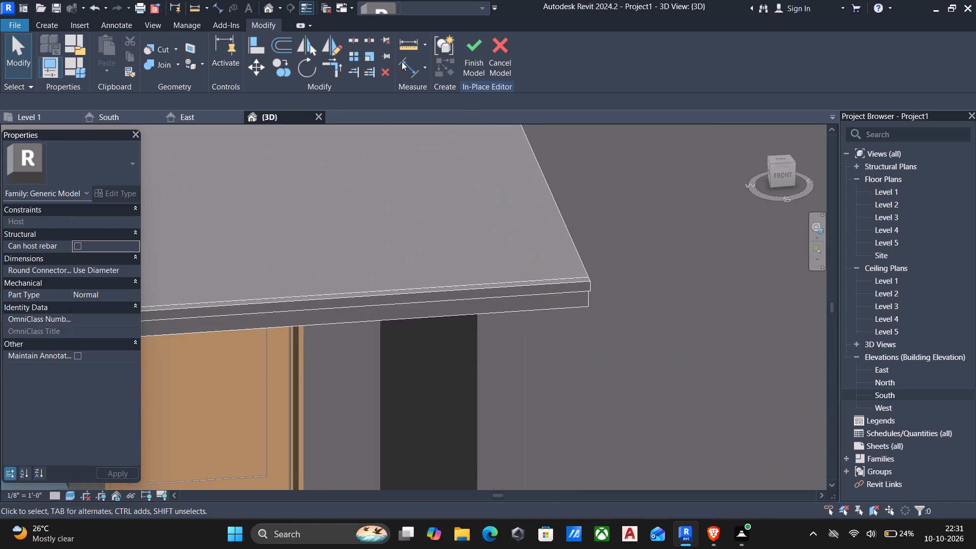
{"action": "left_click", "coordinate": [50, 20]}
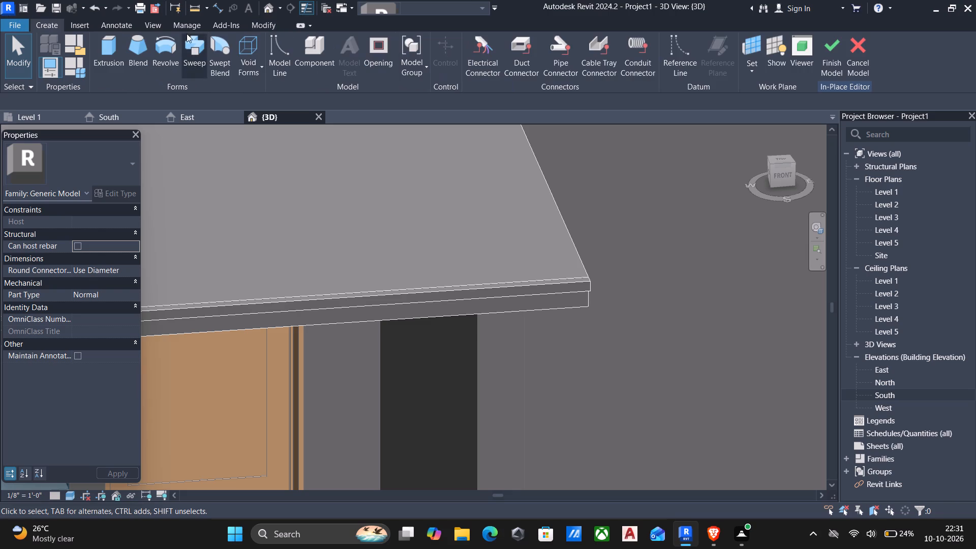
{"action": "left_click", "coordinate": [102, 41]}
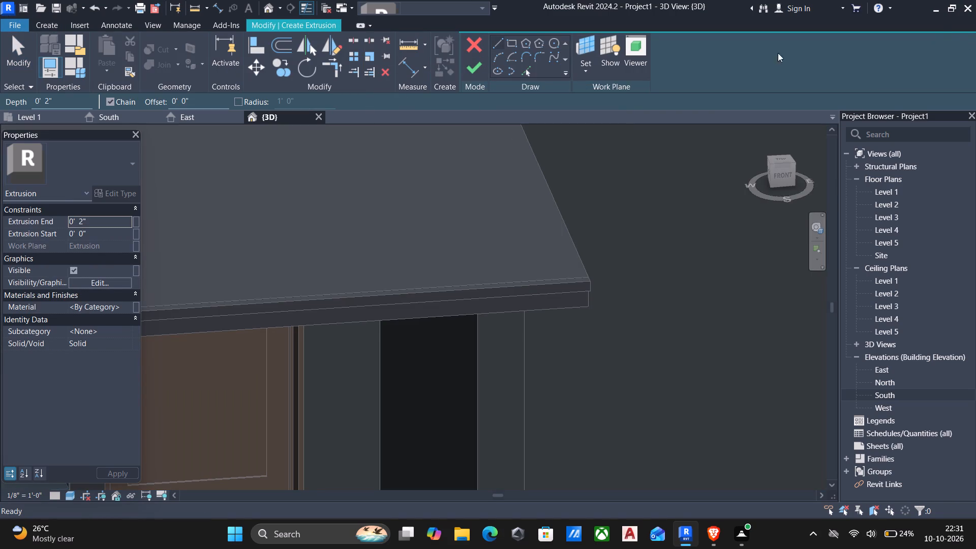
{"action": "left_click", "coordinate": [586, 72]}
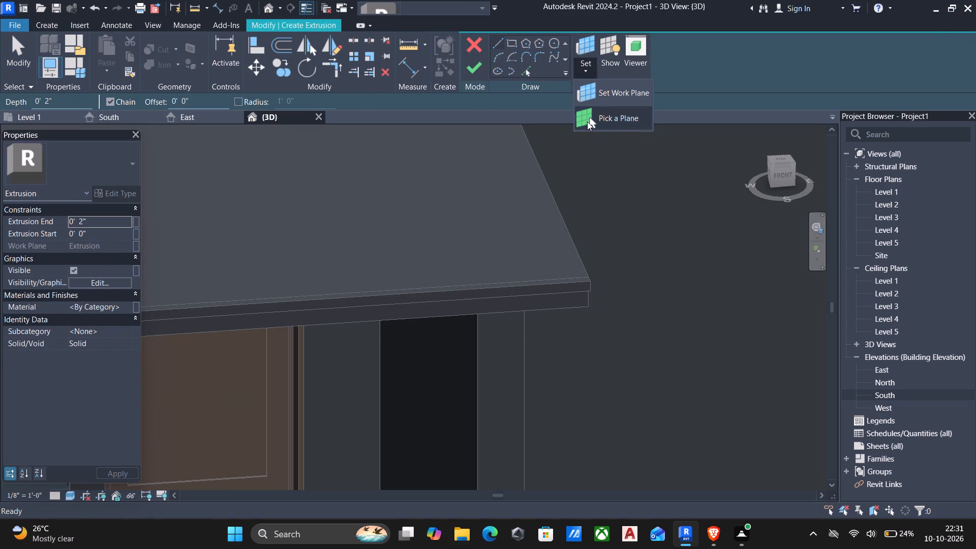
{"action": "left_click", "coordinate": [627, 117]}
{"action": "middle_click_drag", "start_coordinate": [670, 257], "coordinate": [635, 220]}
{"action": "scroll", "coordinate": [635, 220], "scroll_direction": "down", "scroll_amount": 15}
{"action": "scroll", "coordinate": [649, 251], "scroll_direction": "down", "scroll_amount": 6}
{"action": "scroll", "coordinate": [753, 288], "scroll_direction": "up", "scroll_amount": 4}
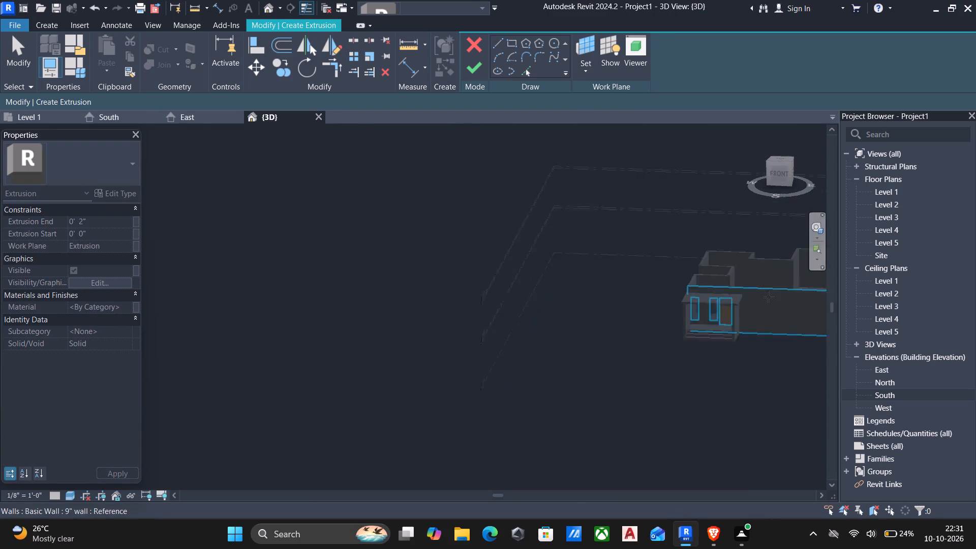
{"action": "scroll", "coordinate": [769, 297], "scroll_direction": "up", "scroll_amount": 10}
{"action": "middle_click_drag", "start_coordinate": [720, 312], "coordinate": [705, 296], "text": "shift"}
{"action": "scroll", "coordinate": [706, 289], "scroll_direction": "down", "scroll_amount": 6}
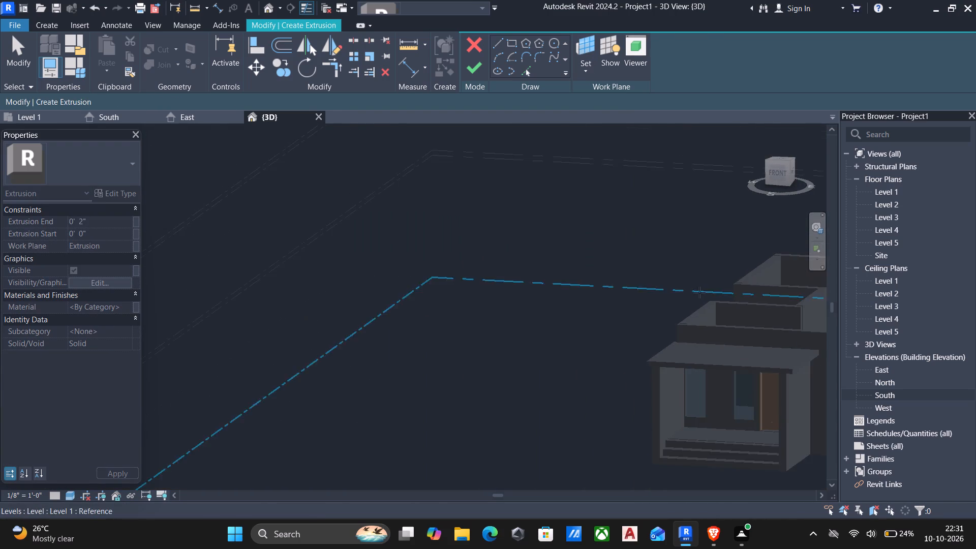
{"action": "middle_click_drag", "start_coordinate": [680, 282], "coordinate": [486, 242]}
{"action": "scroll", "coordinate": [646, 331], "scroll_direction": "up", "scroll_amount": 6}
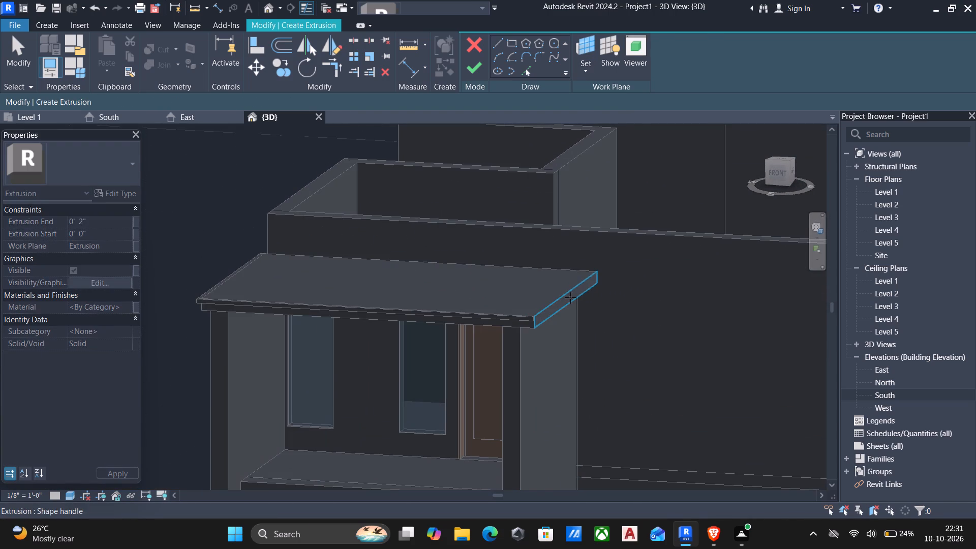
{"action": "left_click", "coordinate": [570, 297]}
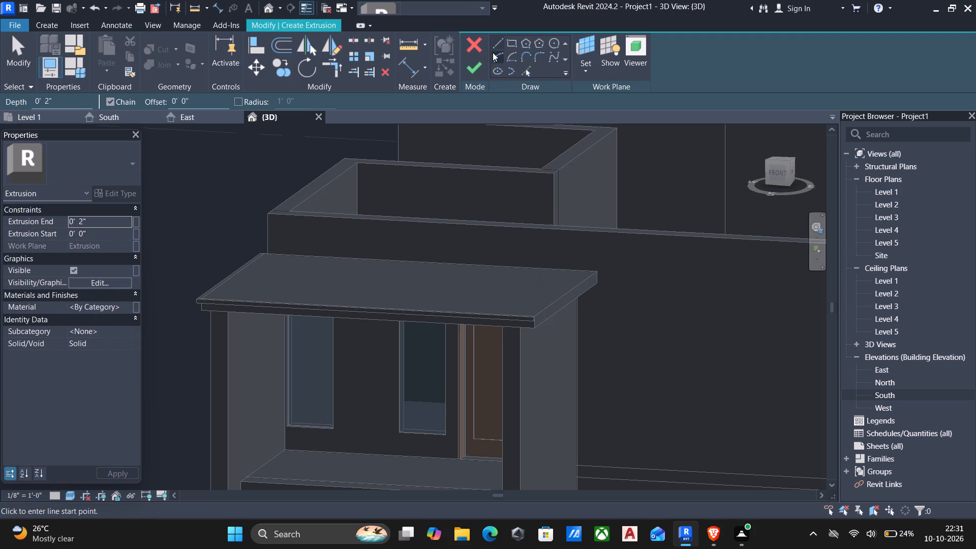
Sketch a rectangle about 8" long and 2 1/4" high on that end face, against its top edge at the front corner.
{"action": "left_click_drag", "start_coordinate": [511, 40], "coordinate": [514, 54]}
{"action": "scroll", "coordinate": [553, 314], "scroll_direction": "up", "scroll_amount": 18}
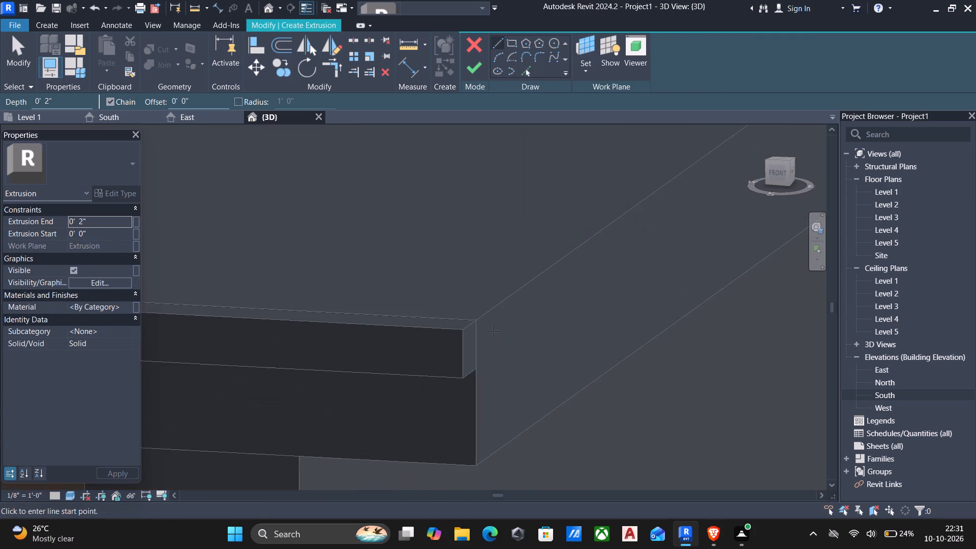
{"action": "left_click", "coordinate": [477, 321]}
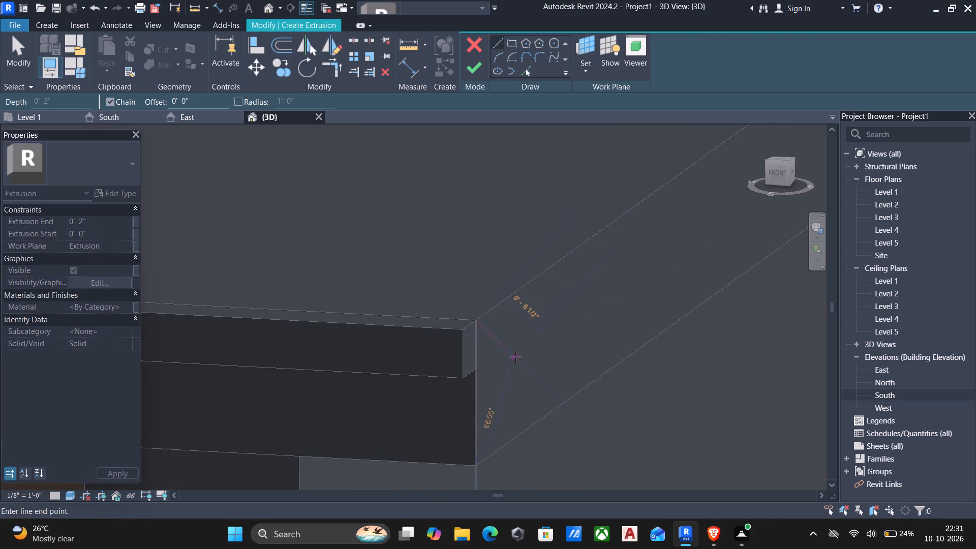
{"action": "key", "text": "Escape"}
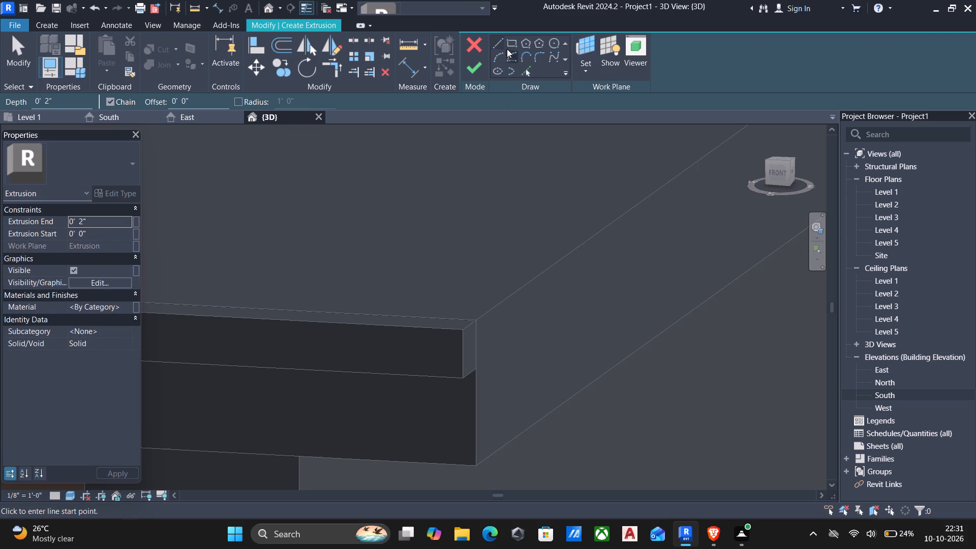
{"action": "left_click", "coordinate": [511, 43]}
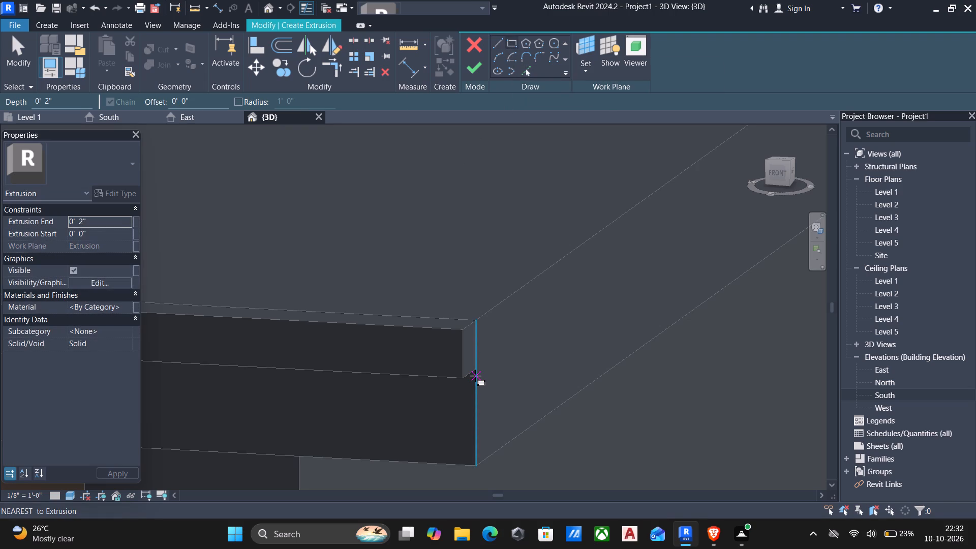
{"action": "left_click", "coordinate": [475, 375]}
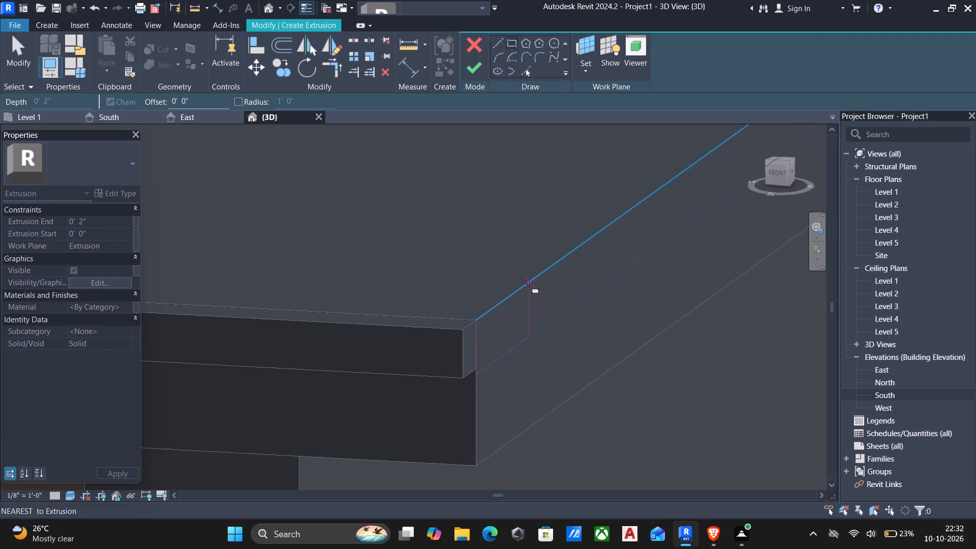
{"action": "left_click", "coordinate": [529, 283]}
{"action": "key", "text": "Escape"}
{"action": "key", "text": "Escape"}
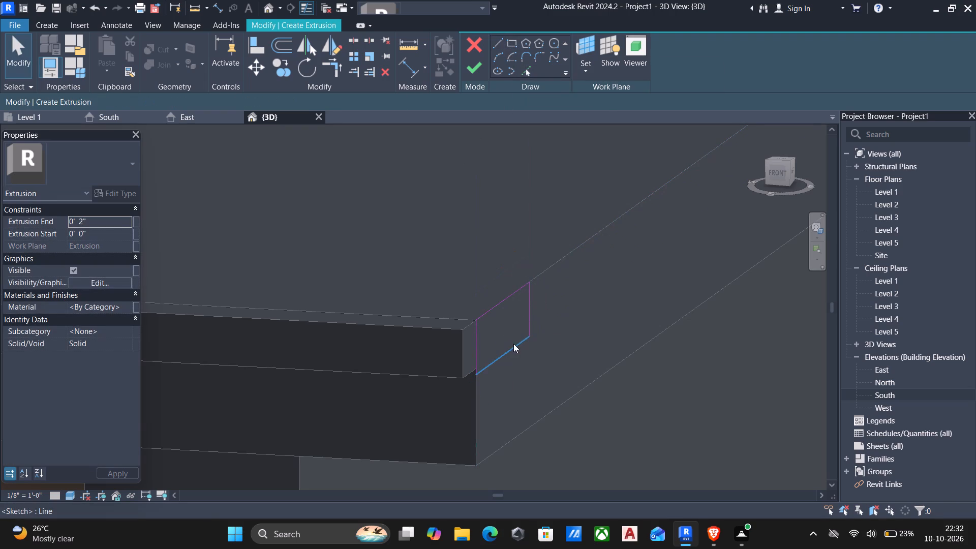
Set the rectangle's height to 2" and finish the sketch as a 2" extrusion.
{"action": "left_click", "coordinate": [513, 345]}
{"action": "left_click", "coordinate": [461, 354]}
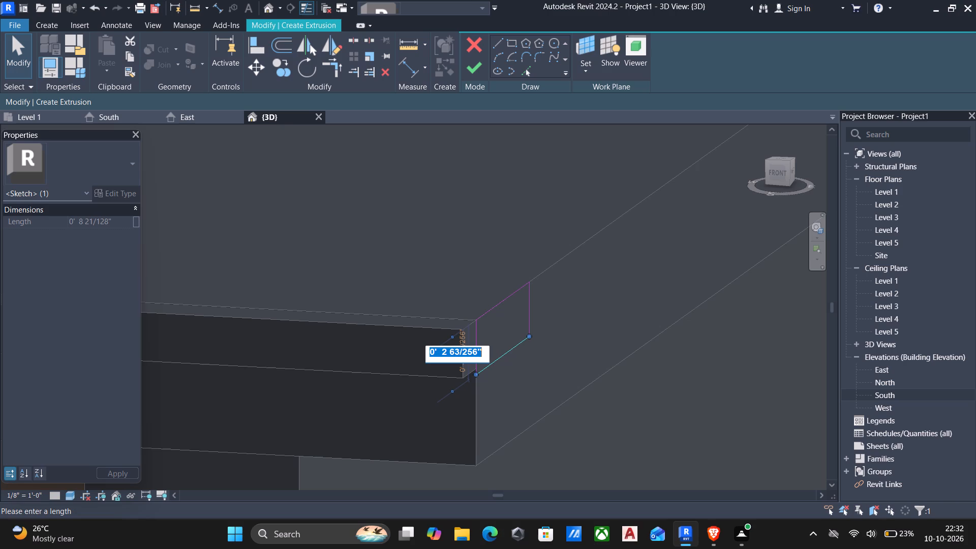
{"action": "type", "text": "2'"}
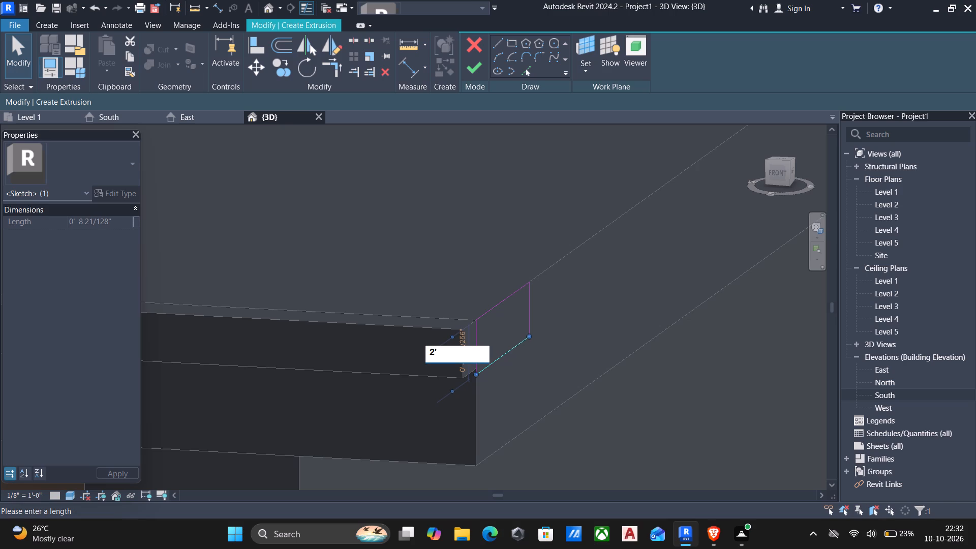
{"action": "key", "text": "BackSpace"}
{"action": "key", "text": "shift+quotedbl"}
{"action": "key", "text": "Return"}
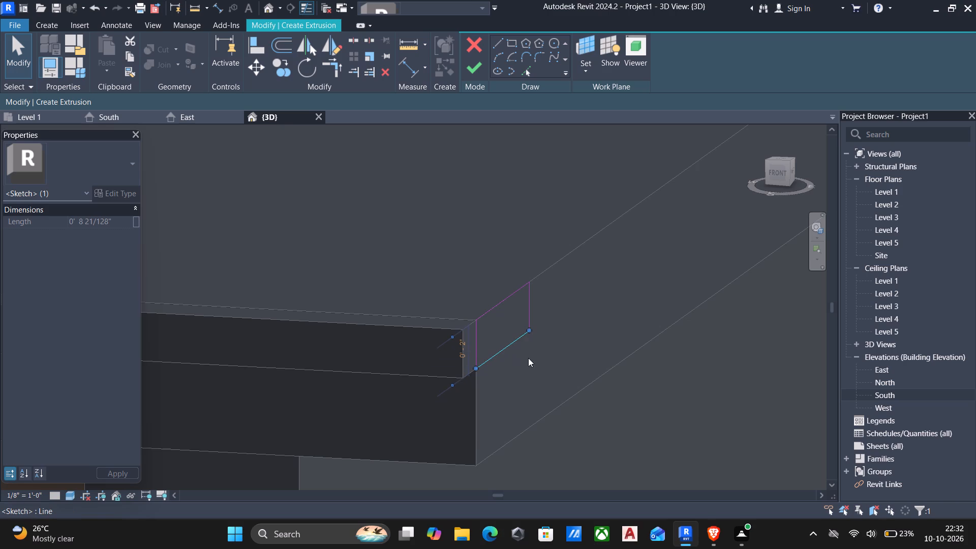
{"action": "key", "text": "Escape"}
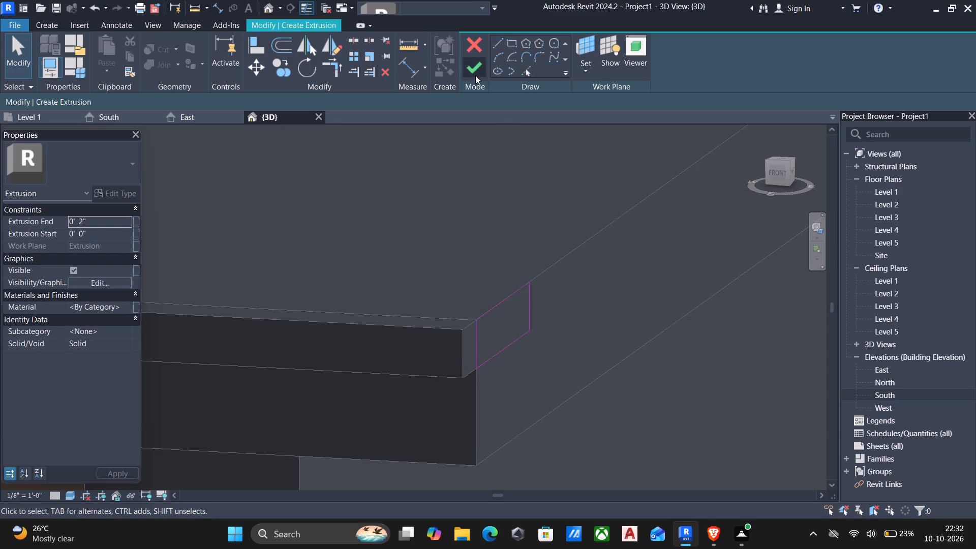
{"action": "left_click", "coordinate": [471, 71]}
Stretch the new end-face strip forward past the front corner and align its end flush with the front trim's outer face.
{"action": "middle_click_drag", "start_coordinate": [537, 288], "coordinate": [524, 312]}
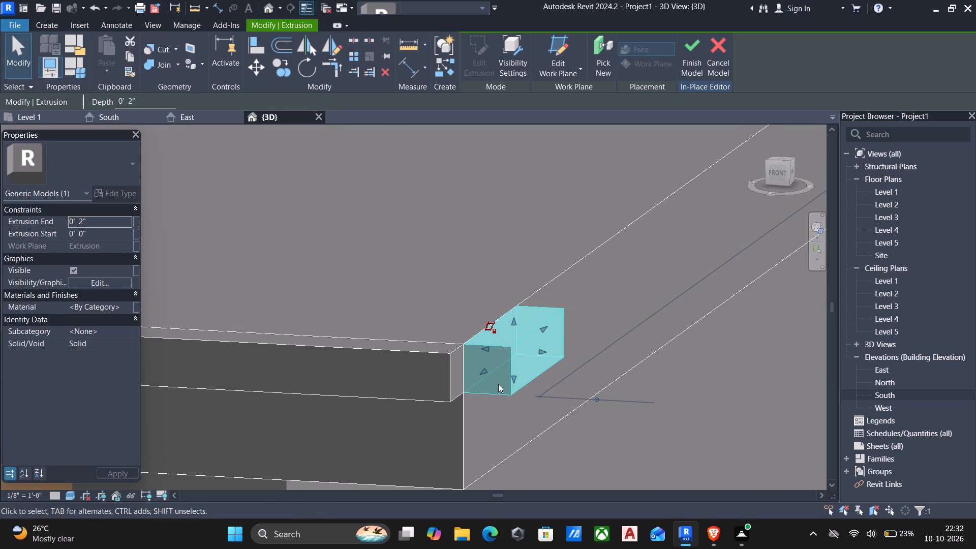
{"action": "left_click_drag", "start_coordinate": [482, 368], "coordinate": [453, 413]}
{"action": "key", "text": "Escape"}
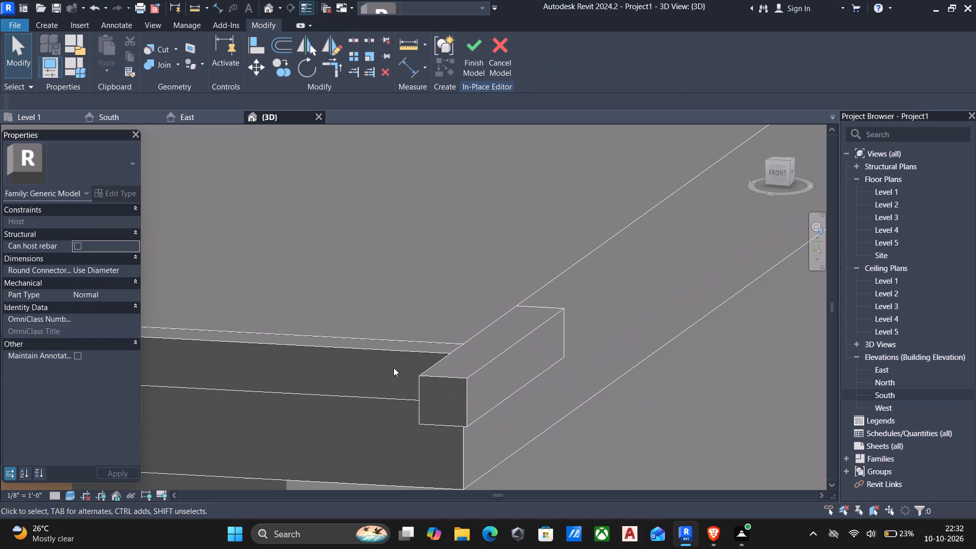
{"action": "type", "text": "al"}
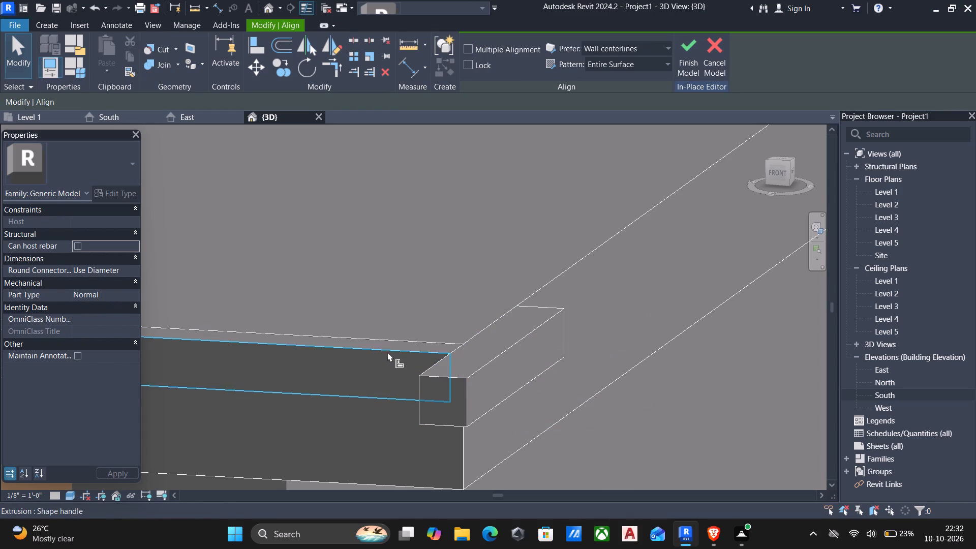
{"action": "left_click", "coordinate": [387, 352]}
{"action": "left_click", "coordinate": [443, 377]}
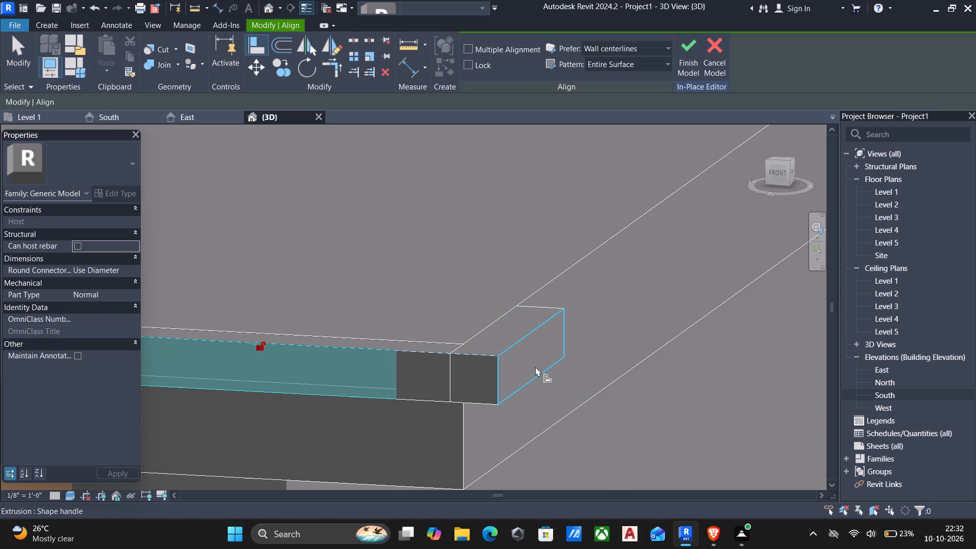
Align the end-face trim strip's rear end with the building's front wall face so it runs the canopy's full depth.
{"action": "middle_click_drag", "start_coordinate": [545, 363], "coordinate": [292, 409]}
{"action": "scroll", "coordinate": [295, 394], "scroll_direction": "down", "scroll_amount": 7}
{"action": "scroll", "coordinate": [424, 365], "scroll_direction": "down", "scroll_amount": 6}
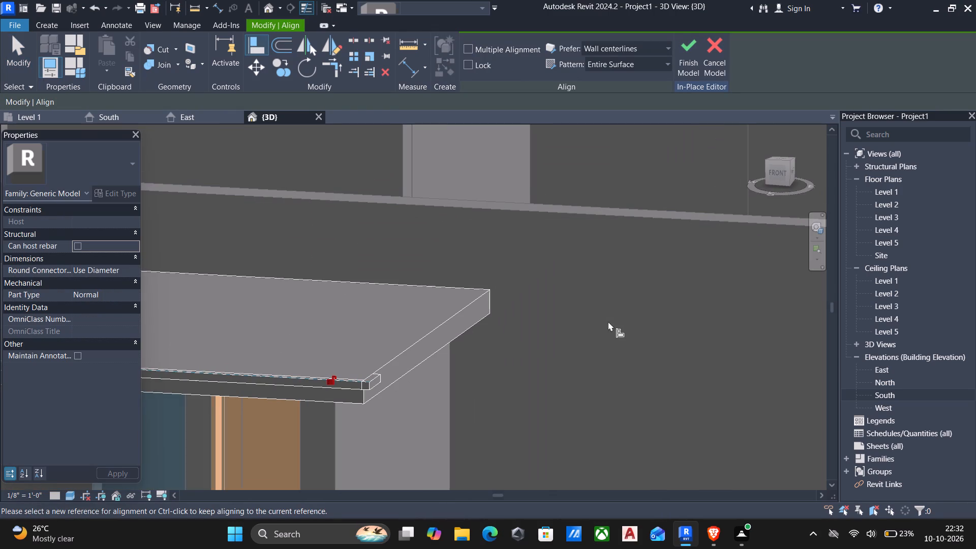
{"action": "scroll", "coordinate": [590, 221], "scroll_direction": "down", "scroll_amount": 6}
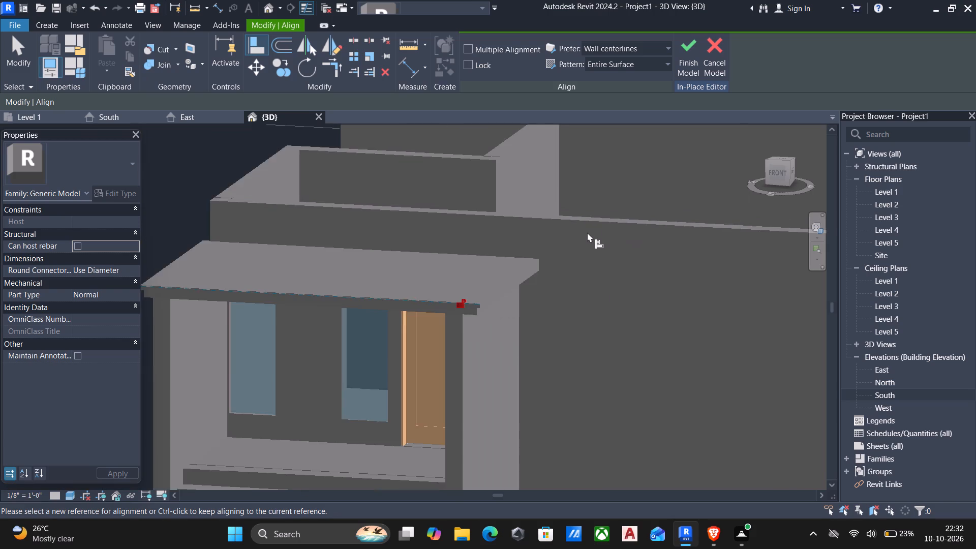
{"action": "left_click", "coordinate": [586, 223]}
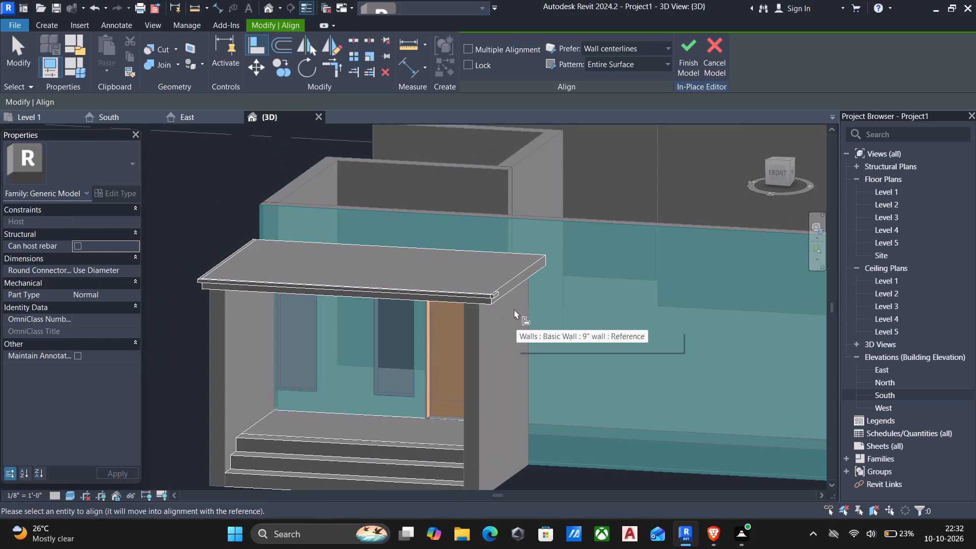
{"action": "middle_click_drag", "start_coordinate": [510, 309], "coordinate": [459, 321]}
{"action": "middle_click_drag", "start_coordinate": [456, 295], "coordinate": [416, 299], "text": "shift"}
{"action": "scroll", "coordinate": [416, 298], "scroll_direction": "down", "scroll_amount": 6}
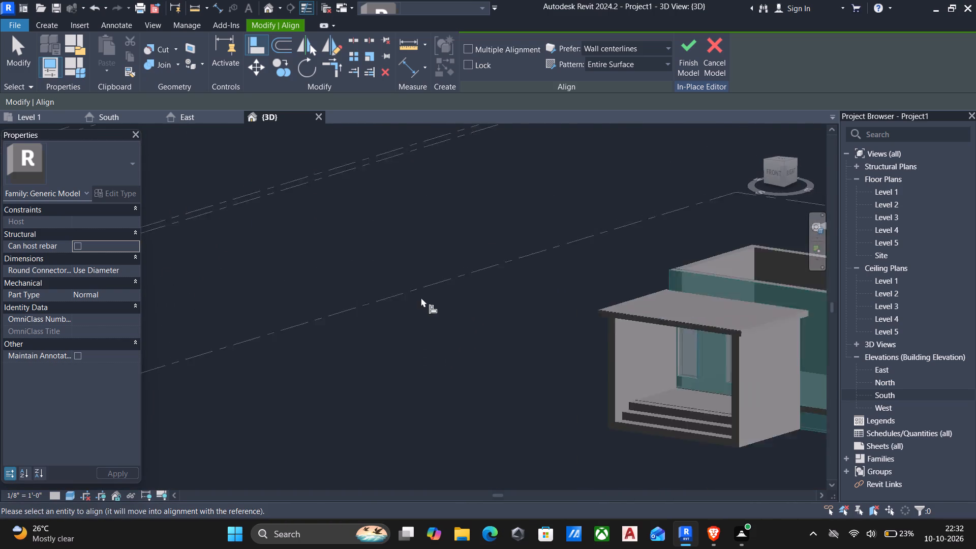
{"action": "scroll", "coordinate": [421, 297], "scroll_direction": "down", "scroll_amount": 1}
{"action": "scroll", "coordinate": [642, 313], "scroll_direction": "up", "scroll_amount": 19}
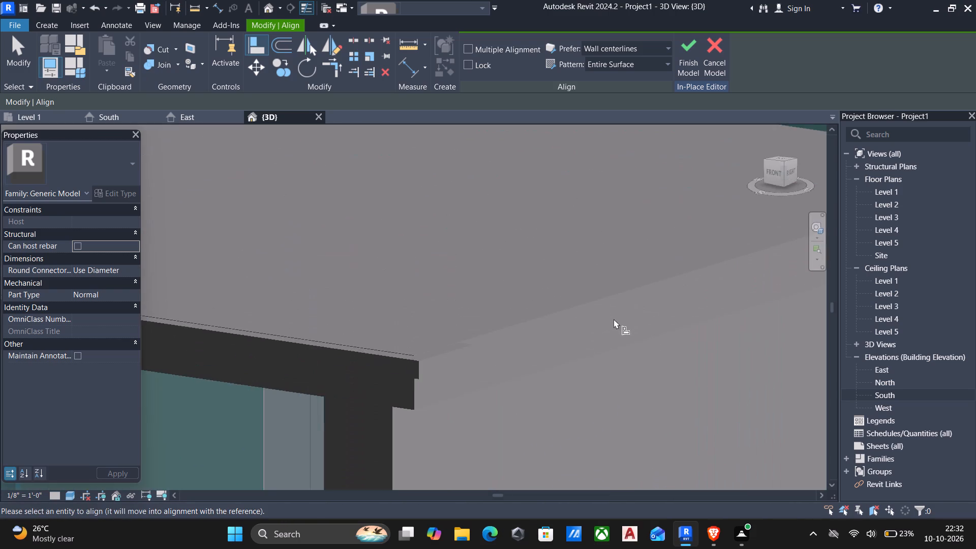
{"action": "middle_click_drag", "start_coordinate": [611, 322], "coordinate": [590, 326], "text": "shift"}
{"action": "scroll", "coordinate": [575, 327], "scroll_direction": "down", "scroll_amount": 10}
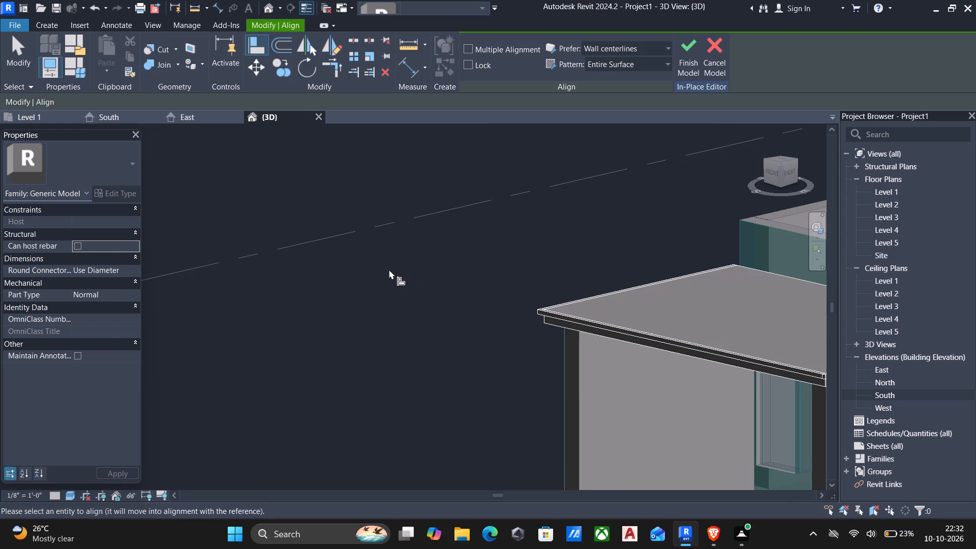
{"action": "scroll", "coordinate": [405, 302], "scroll_direction": "down", "scroll_amount": 5}
{"action": "middle_click_drag", "start_coordinate": [576, 375], "coordinate": [367, 307]}
{"action": "scroll", "coordinate": [367, 306], "scroll_direction": "up", "scroll_amount": 7}
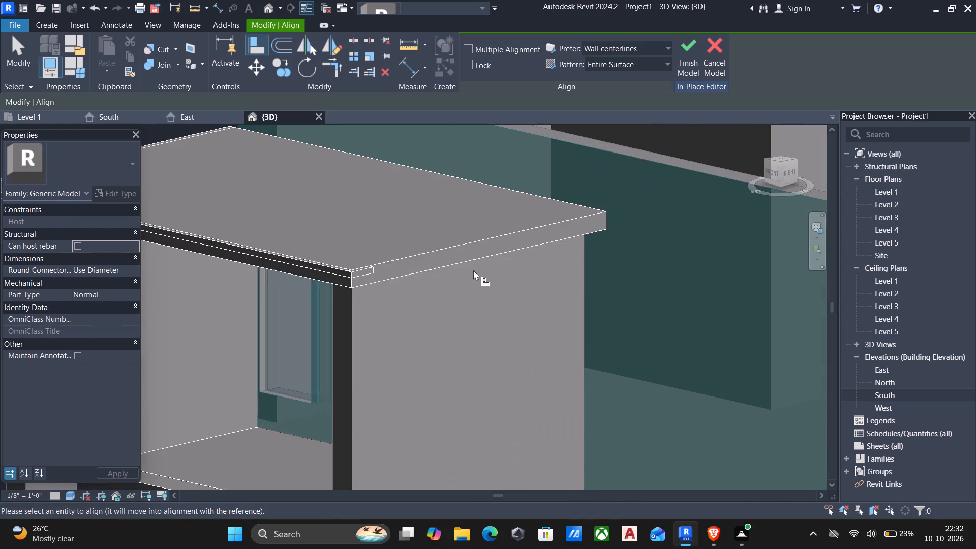
{"action": "middle_click_drag", "start_coordinate": [472, 274], "coordinate": [442, 268], "text": "shift"}
{"action": "scroll", "coordinate": [443, 267], "scroll_direction": "down", "scroll_amount": 7}
{"action": "scroll", "coordinate": [599, 331], "scroll_direction": "up", "scroll_amount": 3}
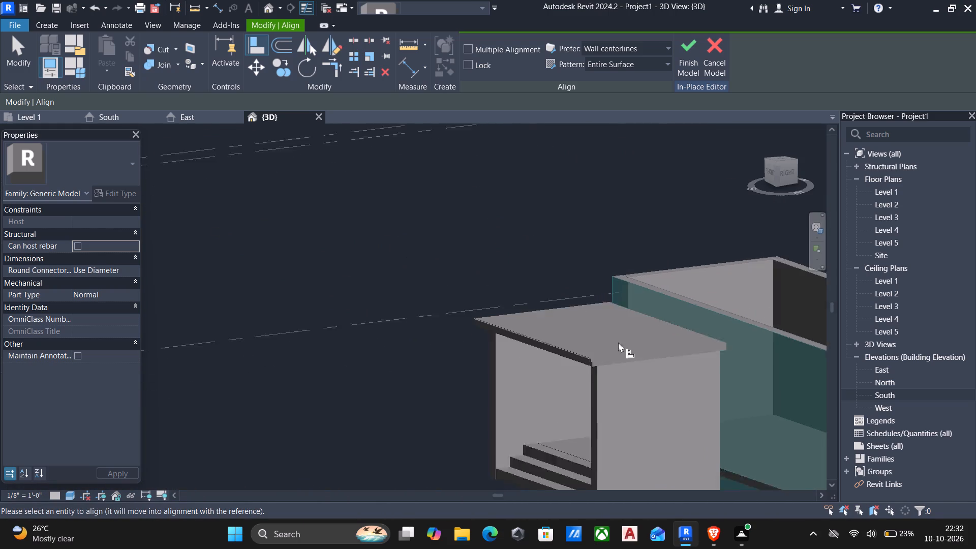
{"action": "scroll", "coordinate": [618, 342], "scroll_direction": "up", "scroll_amount": 3}
{"action": "scroll", "coordinate": [580, 372], "scroll_direction": "up", "scroll_amount": 7}
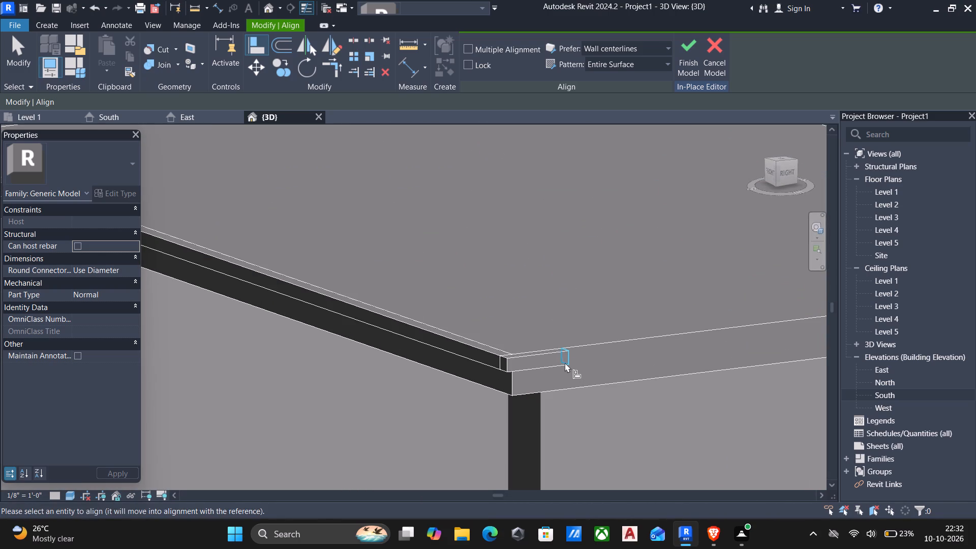
{"action": "left_click", "coordinate": [566, 359]}
{"action": "key", "text": "Escape"}
Finish the in-place entrance model with its trimmed canopy.
{"action": "scroll", "coordinate": [526, 350], "scroll_direction": "down", "scroll_amount": 6}
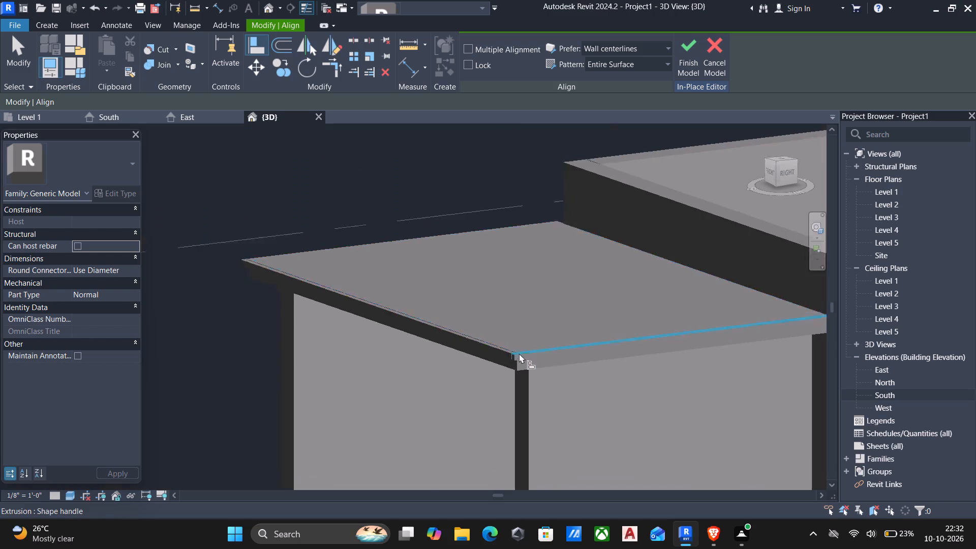
{"action": "scroll", "coordinate": [519, 353], "scroll_direction": "down", "scroll_amount": 7}
{"action": "middle_click_drag", "start_coordinate": [562, 359], "coordinate": [461, 319]}
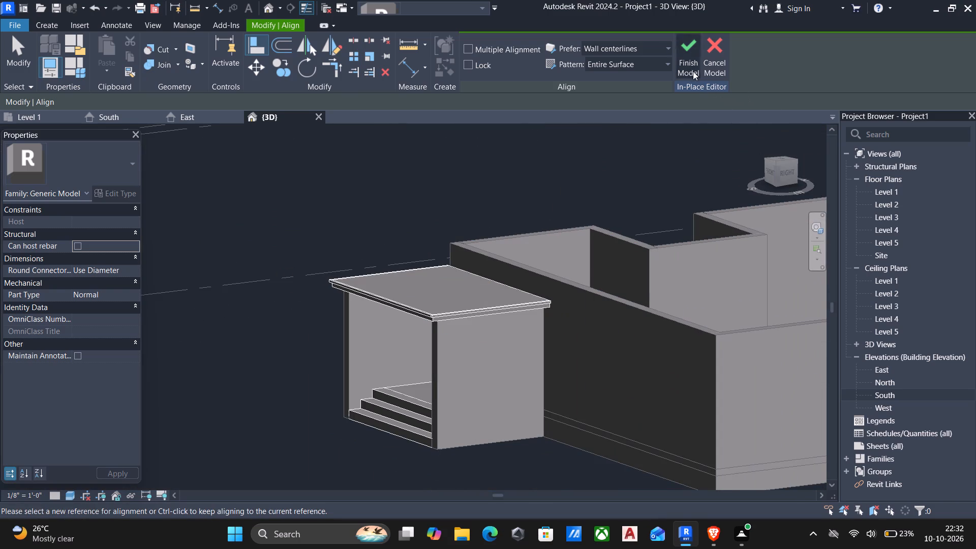
{"action": "left_click", "coordinate": [682, 51]}
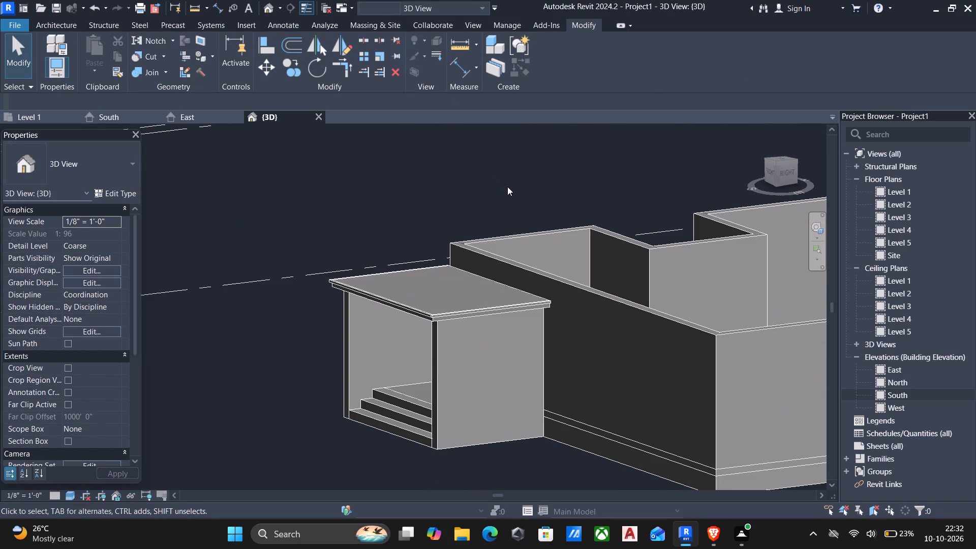
Examine the stepped entrance, its canopy and the building's walls in 3D from several angles.
{"action": "middle_click_drag", "start_coordinate": [508, 194], "coordinate": [486, 224]}
{"action": "scroll", "coordinate": [483, 234], "scroll_direction": "down", "scroll_amount": 6}
{"action": "scroll", "coordinate": [480, 240], "scroll_direction": "up", "scroll_amount": 1}
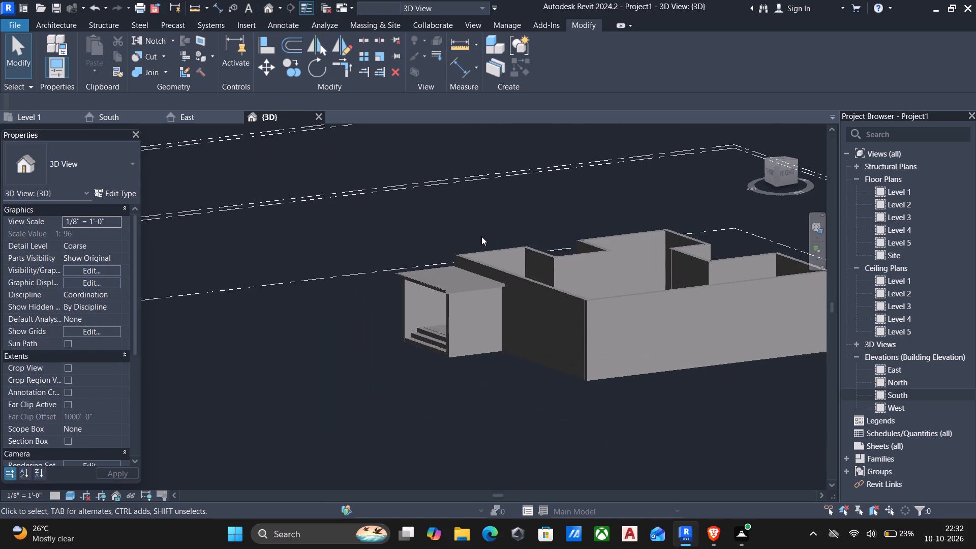
{"action": "middle_click_drag", "start_coordinate": [477, 236], "coordinate": [478, 249]}
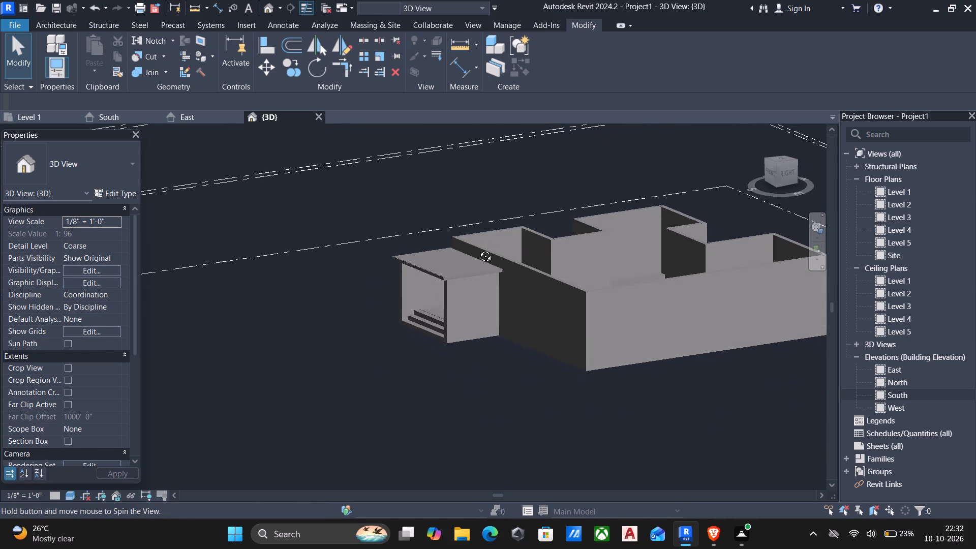
{"action": "middle_click_drag", "start_coordinate": [478, 249], "coordinate": [488, 264]}
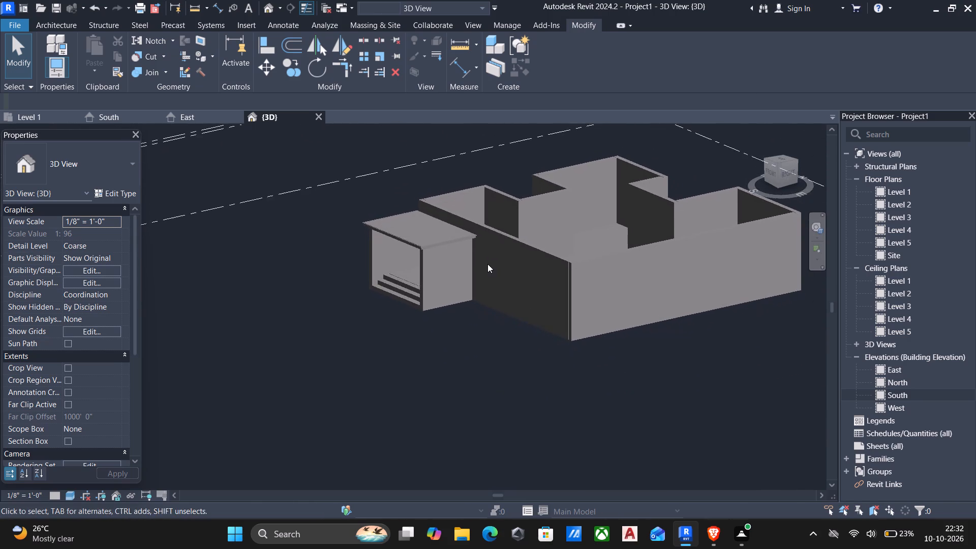
{"action": "scroll", "coordinate": [486, 266], "scroll_direction": "down", "scroll_amount": 5}
{"action": "middle_click_drag", "start_coordinate": [476, 287], "coordinate": [537, 280], "text": "shift"}
{"action": "middle_click_drag", "start_coordinate": [520, 264], "coordinate": [505, 315]}
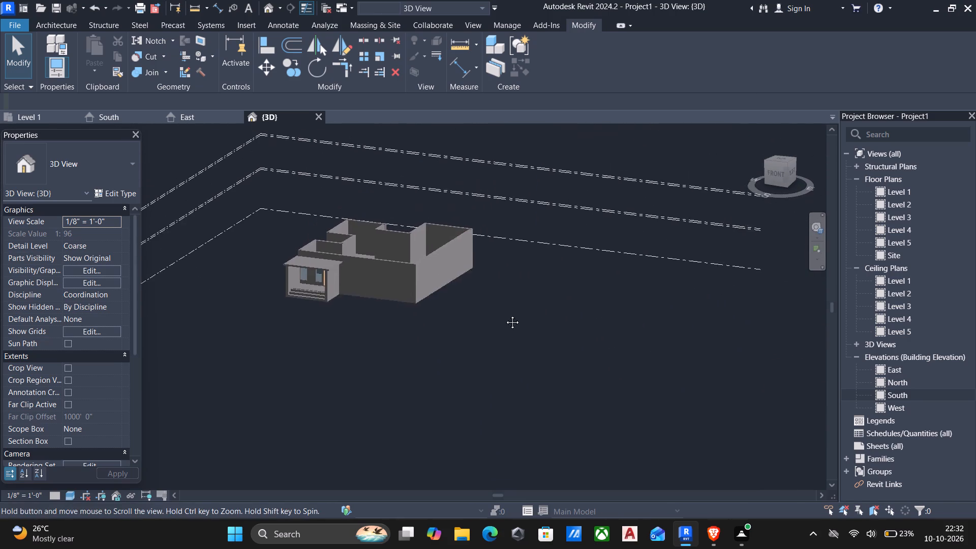
{"action": "middle_click_drag", "start_coordinate": [505, 315], "coordinate": [504, 319]}
{"action": "middle_click_drag", "start_coordinate": [510, 300], "coordinate": [484, 296], "text": "shift"}
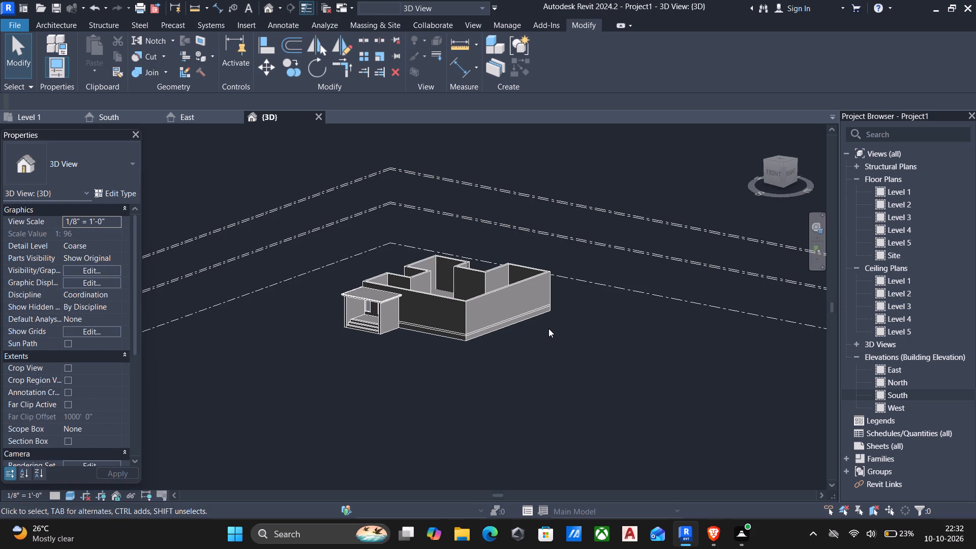
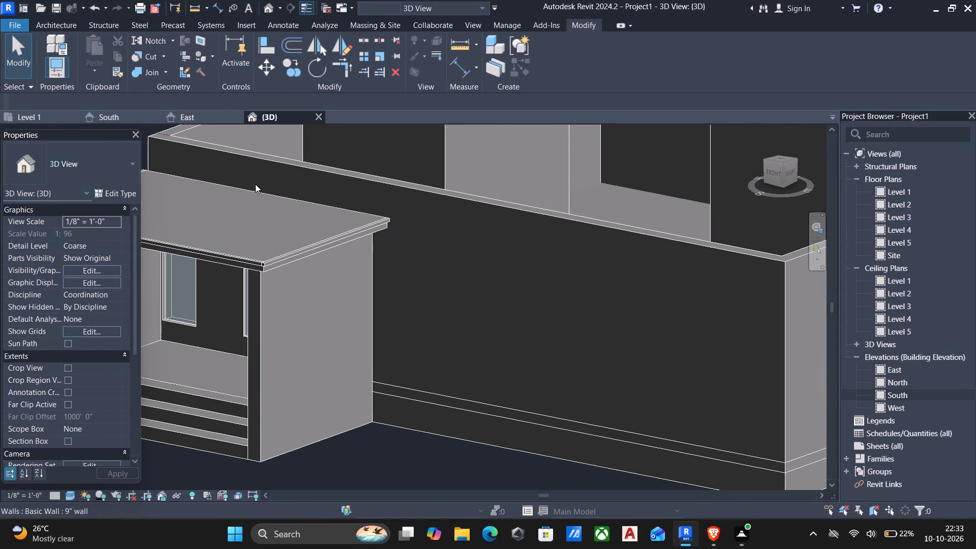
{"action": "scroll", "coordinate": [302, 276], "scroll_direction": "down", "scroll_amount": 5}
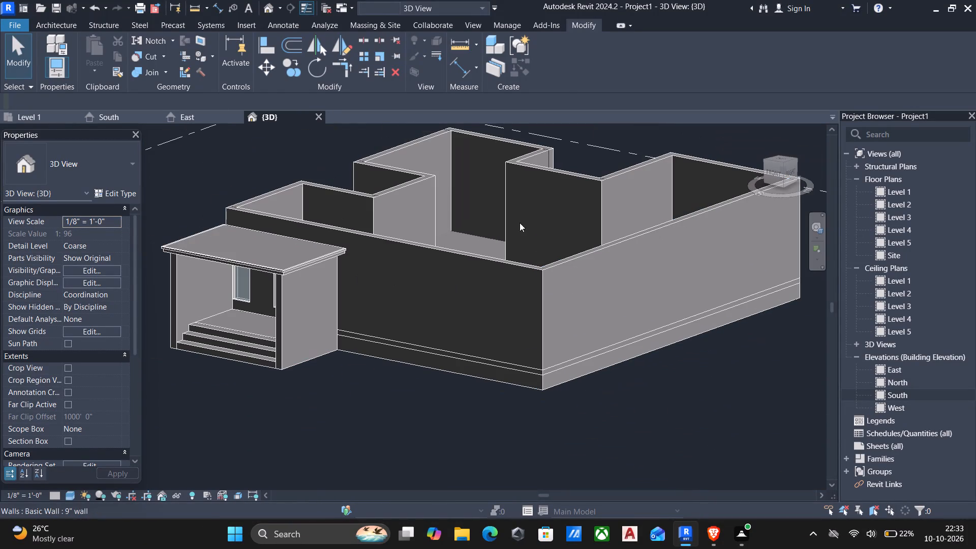
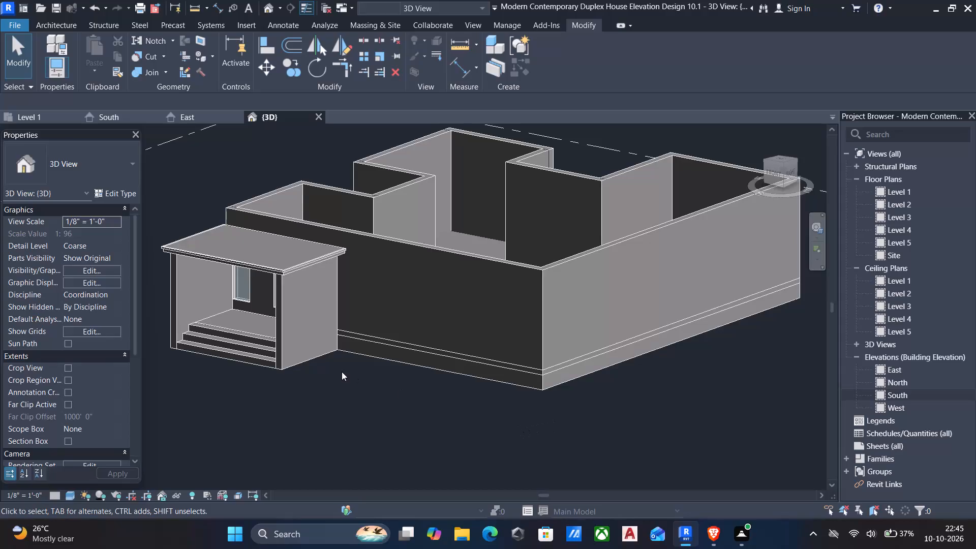
Examine the entrance canopy's trim, the porch and the front walls in 3D from several angles.
{"action": "middle_click_drag", "start_coordinate": [341, 373], "coordinate": [419, 377]}
{"action": "scroll", "coordinate": [364, 286], "scroll_direction": "up", "scroll_amount": 2}
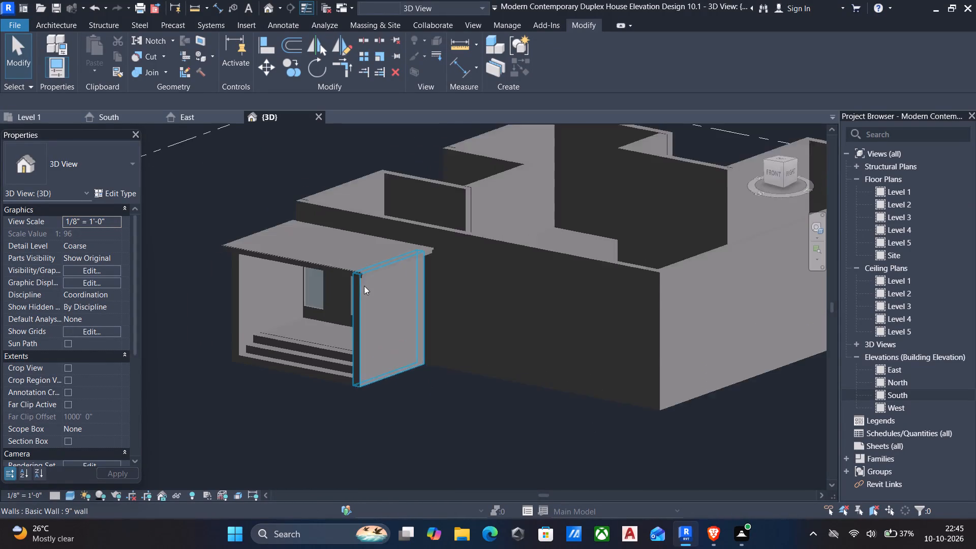
{"action": "scroll", "coordinate": [364, 286], "scroll_direction": "up", "scroll_amount": 10}
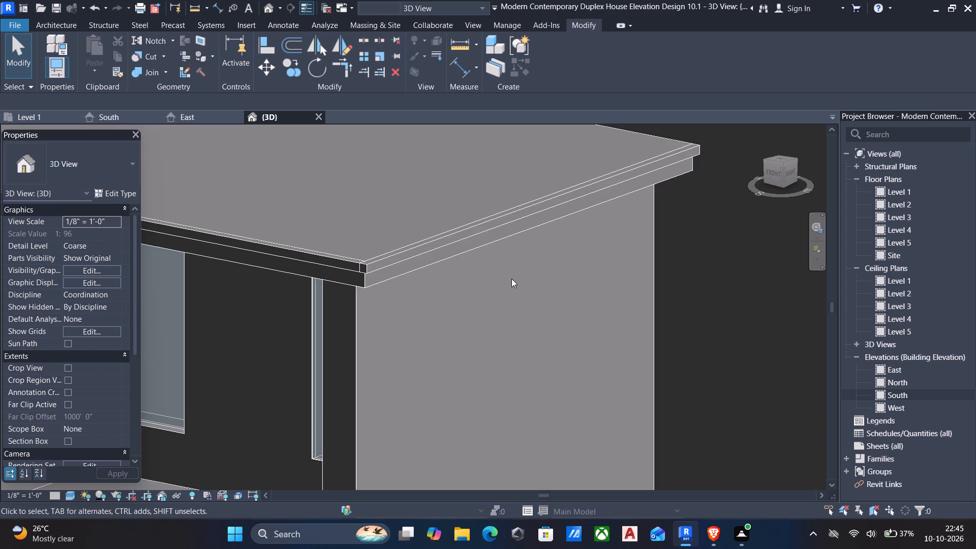
{"action": "scroll", "coordinate": [539, 285], "scroll_direction": "down", "scroll_amount": 2}
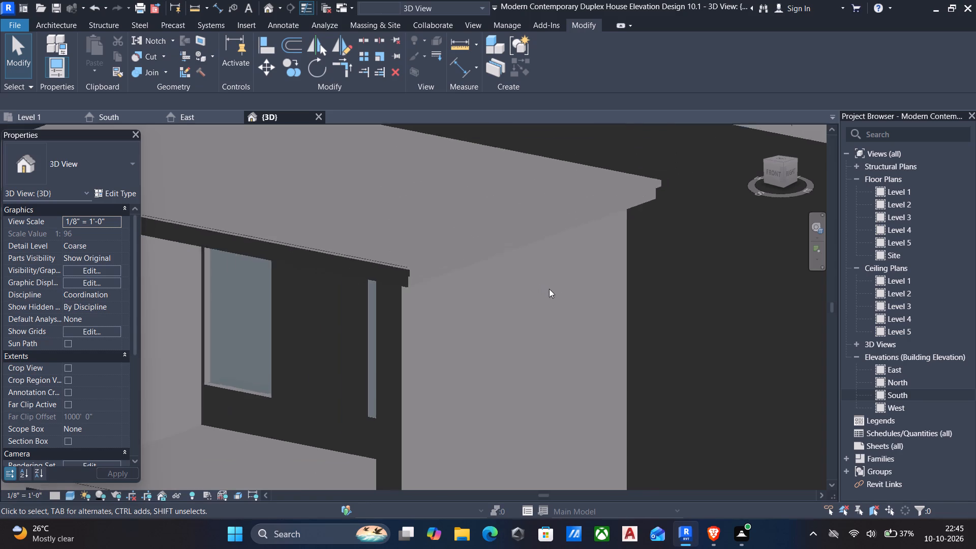
{"action": "scroll", "coordinate": [549, 289], "scroll_direction": "down", "scroll_amount": 1}
{"action": "middle_click_drag", "start_coordinate": [616, 284], "coordinate": [580, 274]}
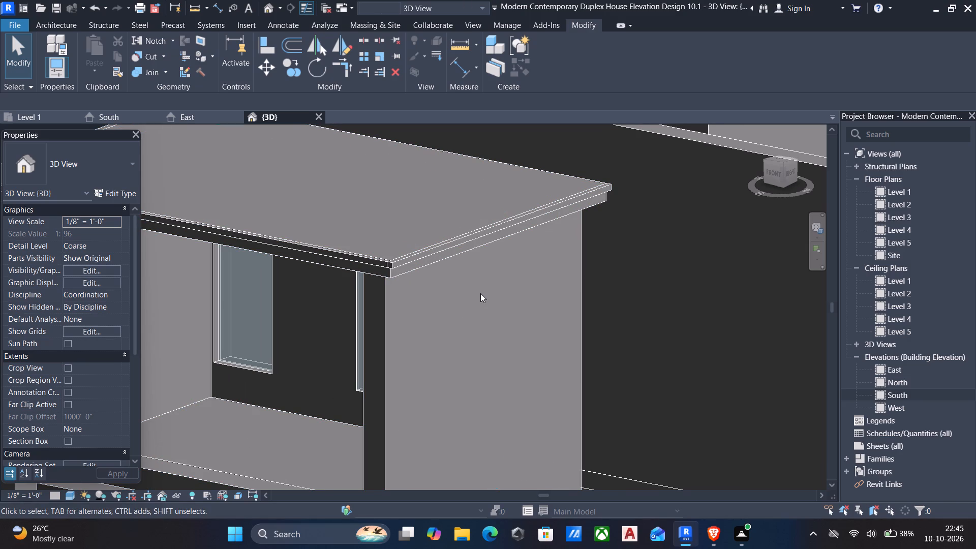
{"action": "middle_click_drag", "start_coordinate": [480, 294], "coordinate": [508, 389]}
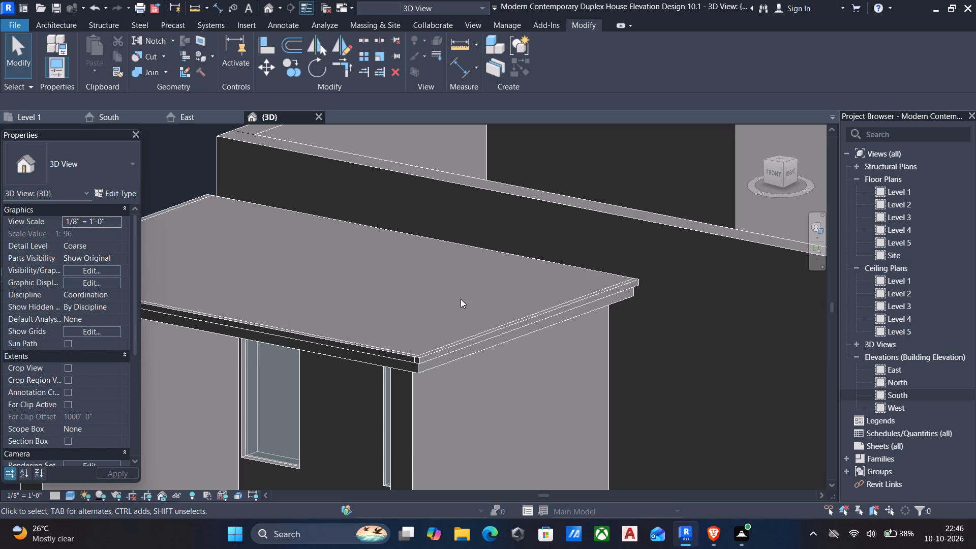
{"action": "scroll", "coordinate": [462, 303], "scroll_direction": "down", "scroll_amount": 4}
{"action": "middle_click_drag", "start_coordinate": [464, 308], "coordinate": [494, 315], "text": "shift"}
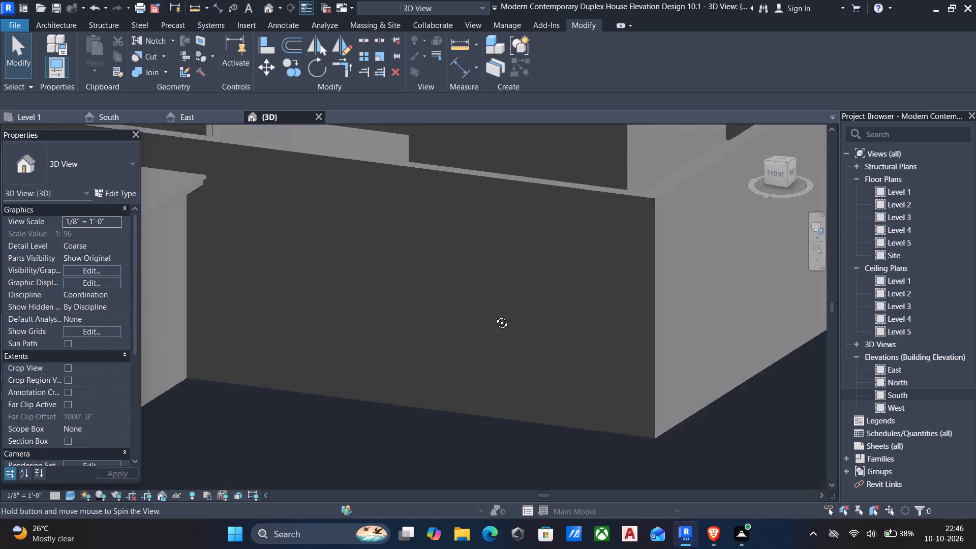
{"action": "middle_click_drag", "start_coordinate": [494, 315], "coordinate": [499, 317], "text": "shift"}
{"action": "scroll", "coordinate": [513, 322], "scroll_direction": "down", "scroll_amount": 11}
{"action": "scroll", "coordinate": [425, 297], "scroll_direction": "up", "scroll_amount": 3}
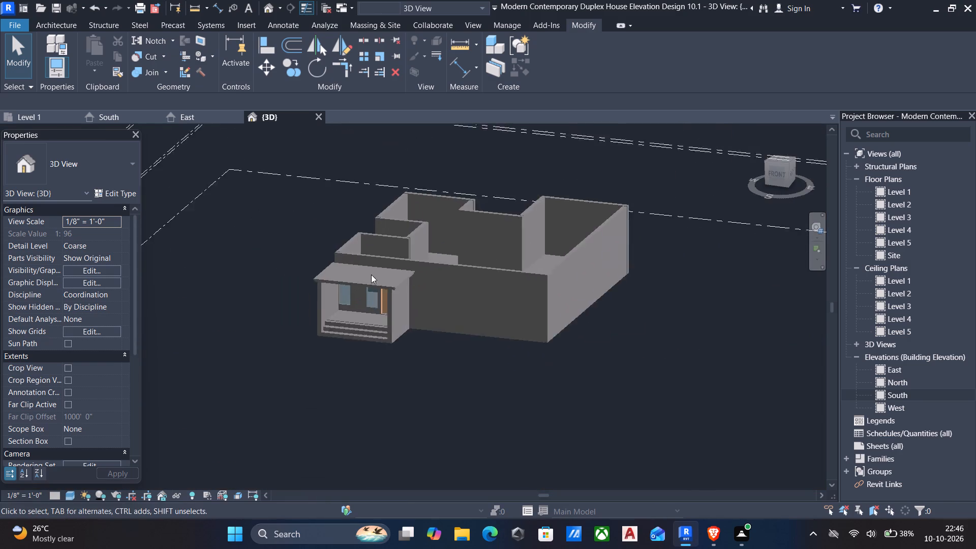
{"action": "scroll", "coordinate": [371, 274], "scroll_direction": "up", "scroll_amount": 9}
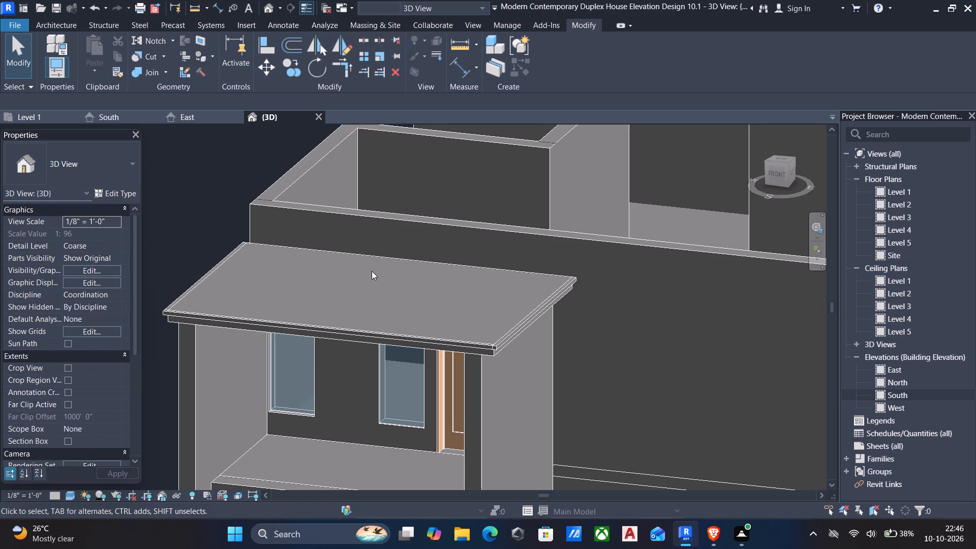
{"action": "scroll", "coordinate": [377, 281], "scroll_direction": "down", "scroll_amount": 3}
{"action": "middle_click_drag", "start_coordinate": [487, 306], "coordinate": [449, 284]}
{"action": "scroll", "coordinate": [467, 286], "scroll_direction": "down", "scroll_amount": 3}
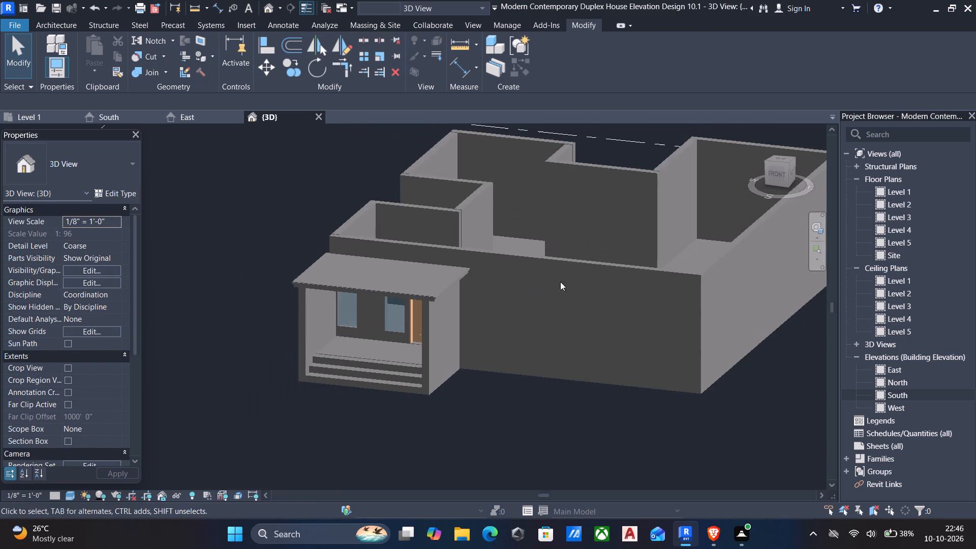
Copy all the 9" walls together with the 6" floor and paste them aligned to Level 3.
{"action": "left_click", "coordinate": [607, 266]}
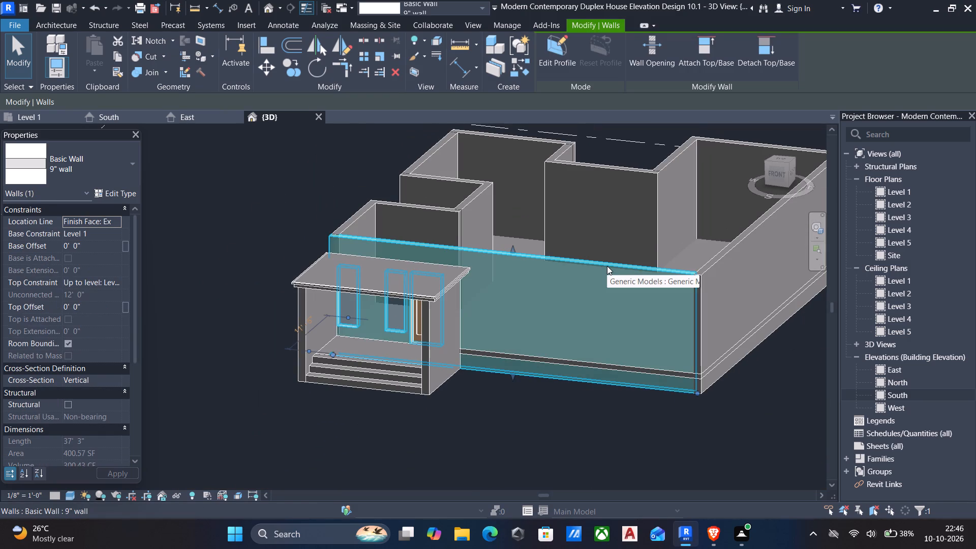
{"action": "type", "text": "sa"}
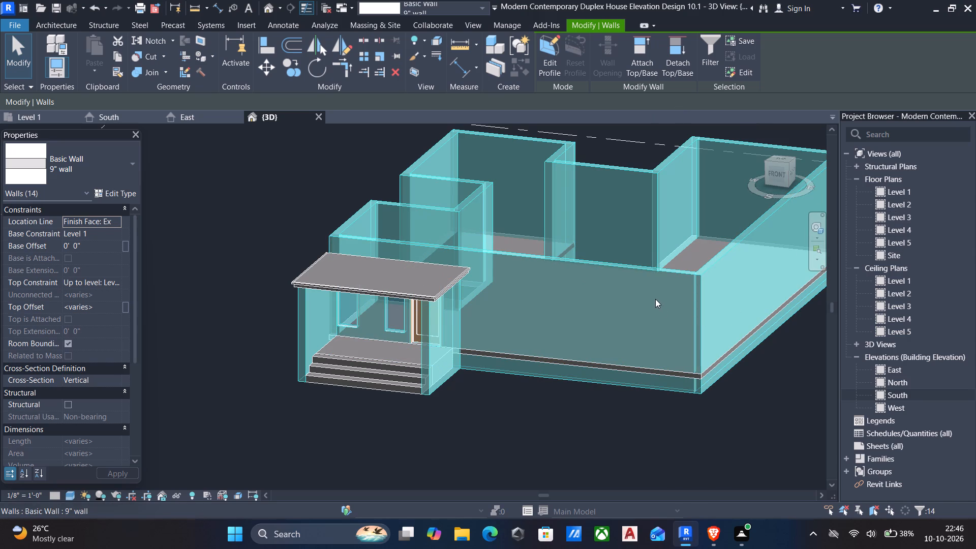
{"action": "middle_click_drag", "start_coordinate": [655, 299], "coordinate": [656, 359]}
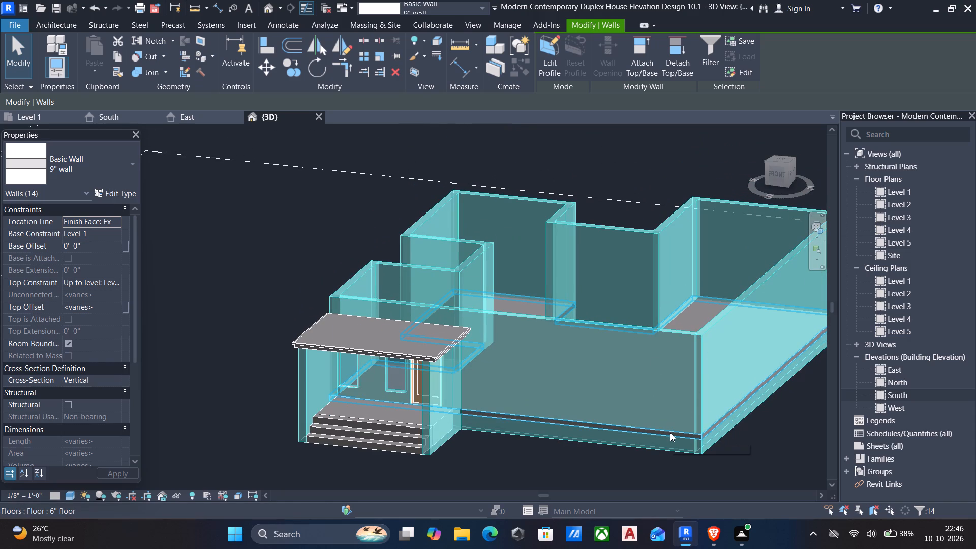
{"action": "left_click", "coordinate": [671, 433], "text": "ctrl"}
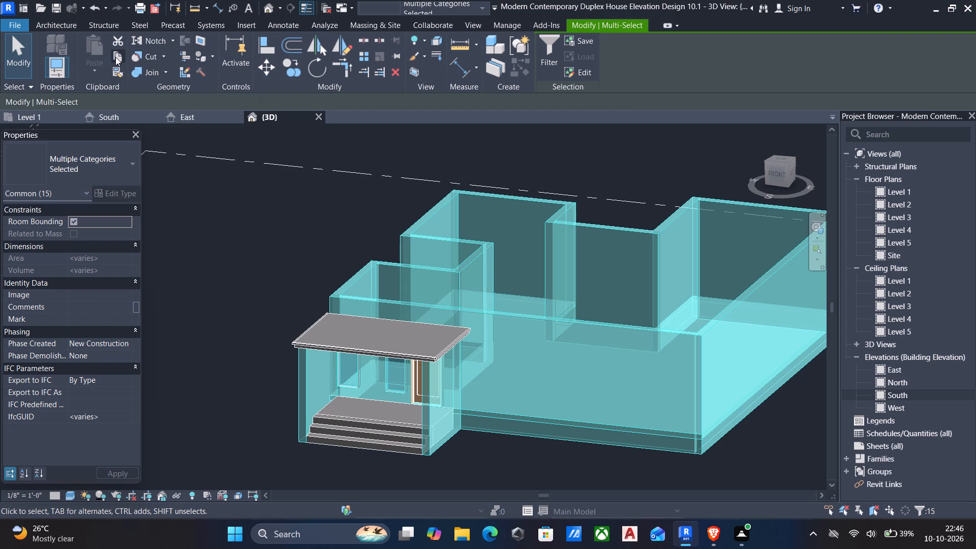
{"action": "left_click", "coordinate": [115, 57]}
{"action": "left_click", "coordinate": [88, 71]}
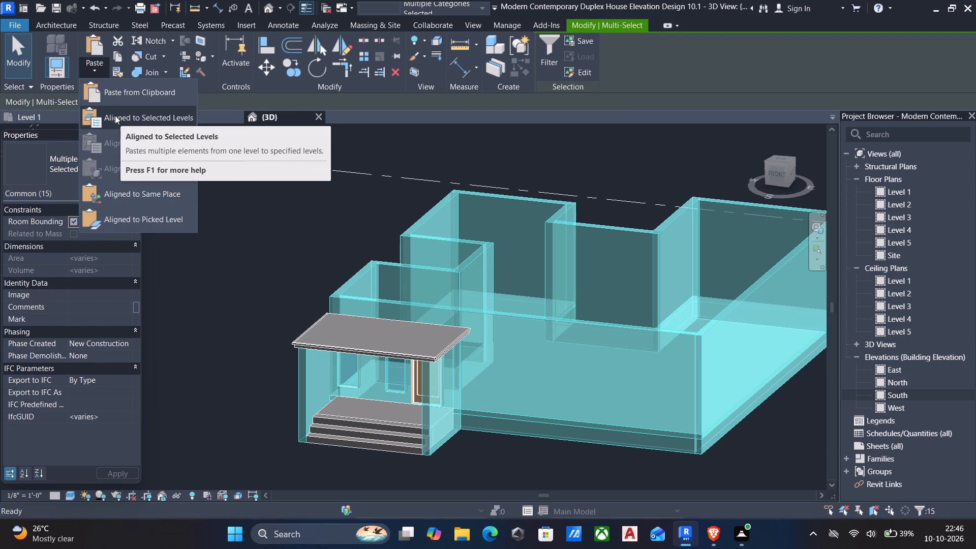
{"action": "left_click", "coordinate": [115, 115]}
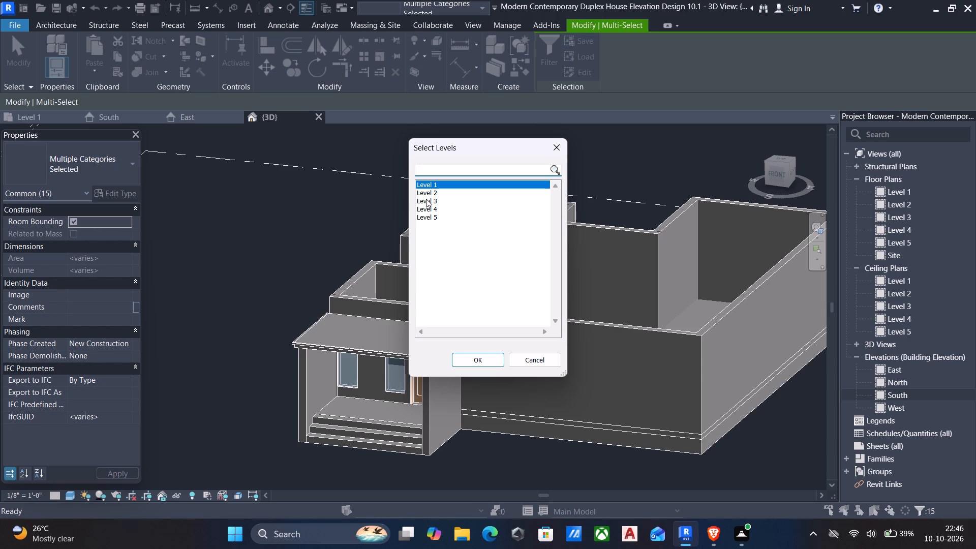
{"action": "left_click", "coordinate": [426, 199]}
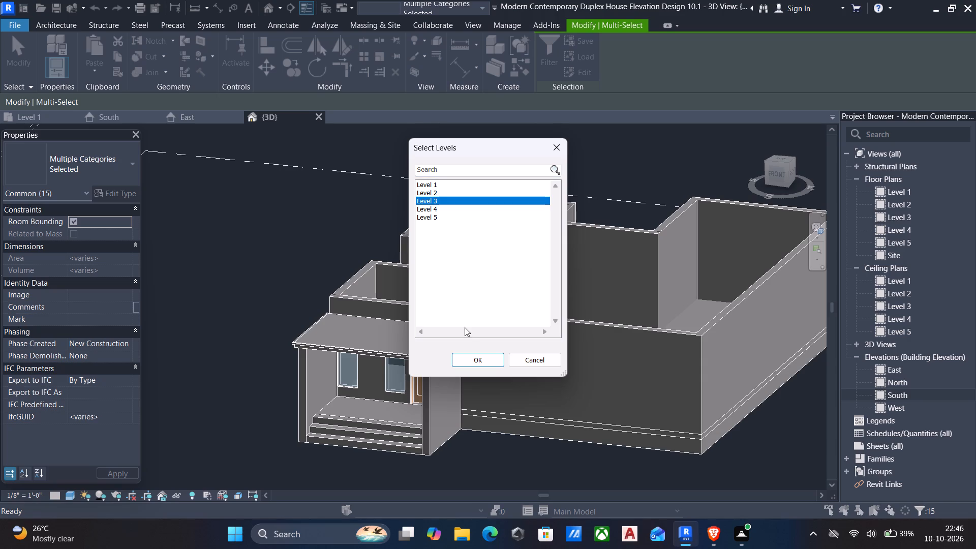
{"action": "left_click", "coordinate": [472, 356]}
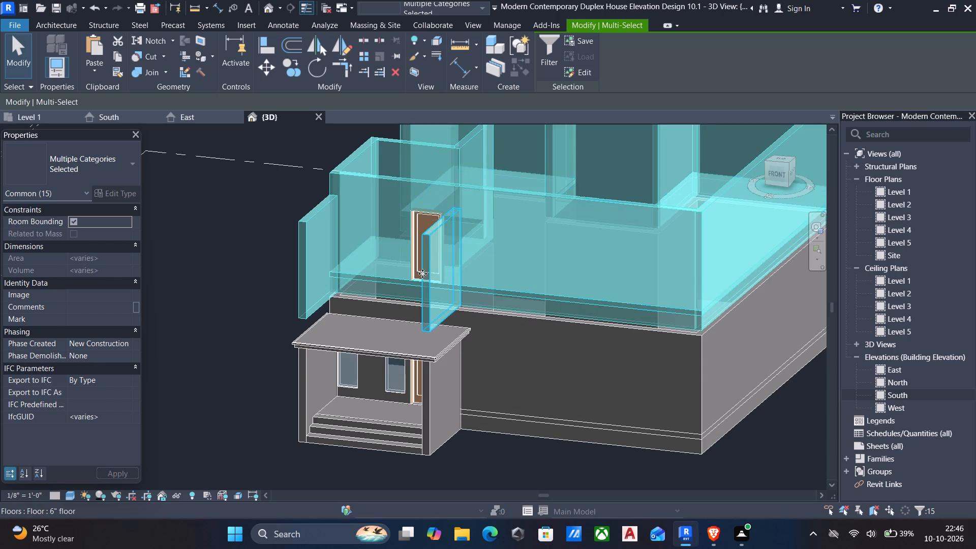
In the North elevation, lower the copied 6" floor to a height offset of 0' 0" from Level 3.
{"action": "scroll", "coordinate": [435, 291], "scroll_direction": "down", "scroll_amount": 3}
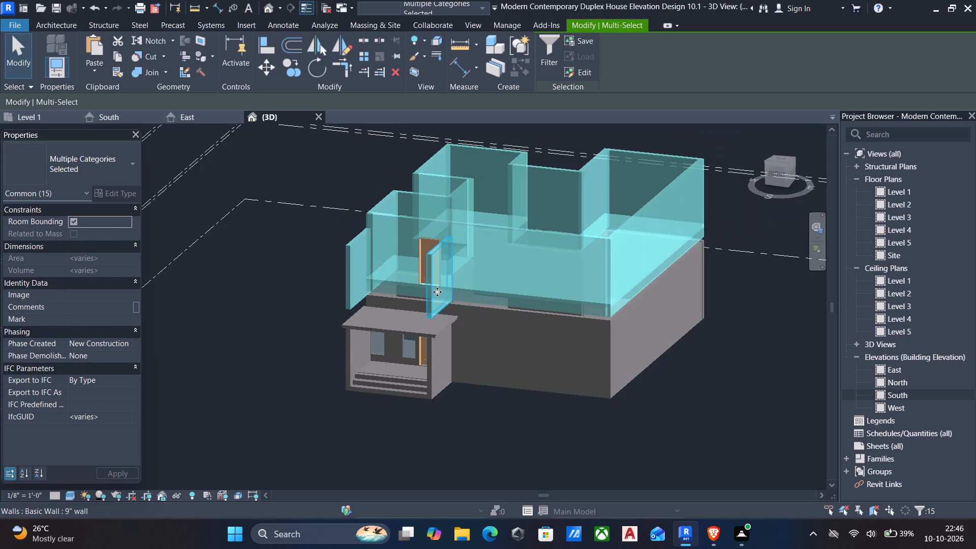
{"action": "middle_click_drag", "start_coordinate": [437, 292], "coordinate": [478, 282], "text": "shift"}
{"action": "left_click", "coordinate": [437, 293], "text": "shift"}
{"action": "middle_click_drag", "start_coordinate": [472, 279], "coordinate": [567, 264], "text": "shift"}
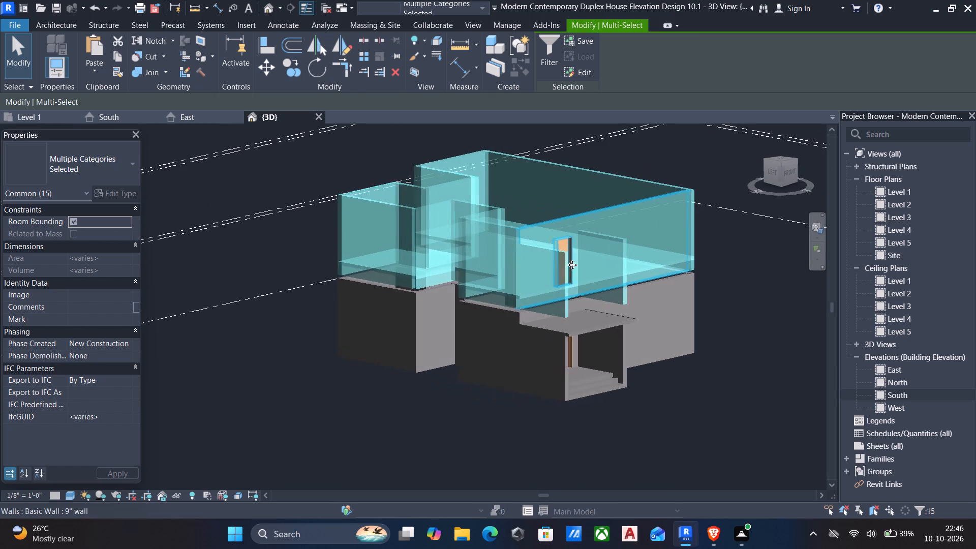
{"action": "double_click", "coordinate": [896, 385]}
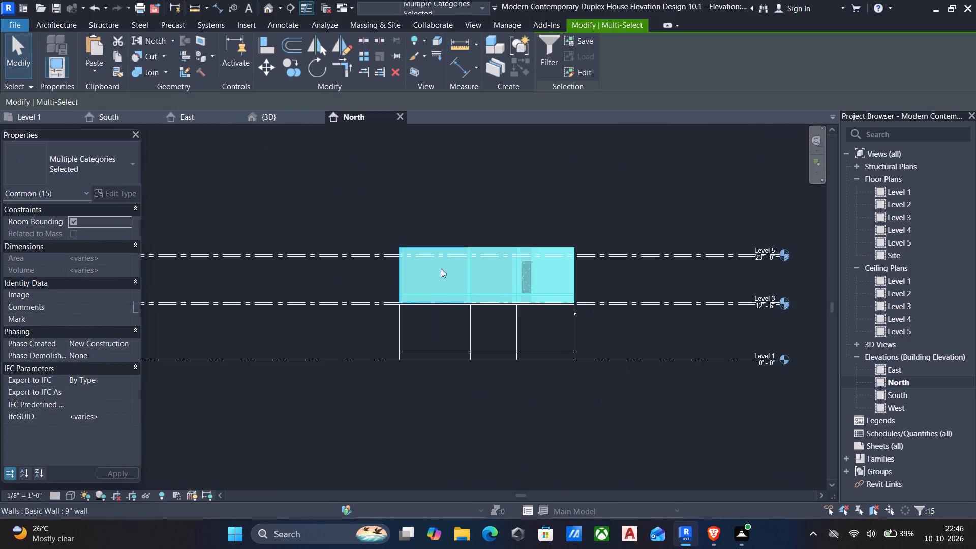
{"action": "scroll", "coordinate": [447, 294], "scroll_direction": "up", "scroll_amount": 11}
{"action": "scroll", "coordinate": [481, 312], "scroll_direction": "down", "scroll_amount": 2}
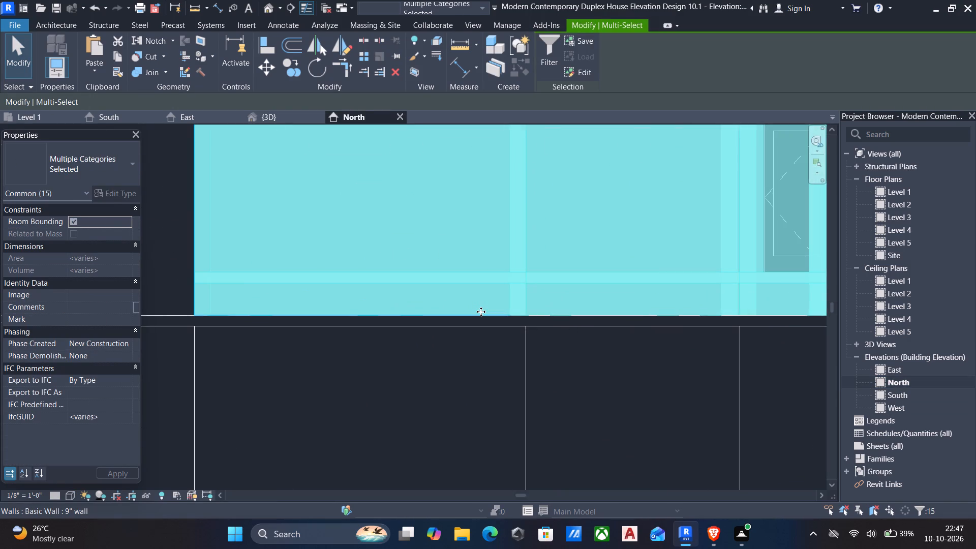
{"action": "scroll", "coordinate": [481, 312], "scroll_direction": "down", "scroll_amount": 4}
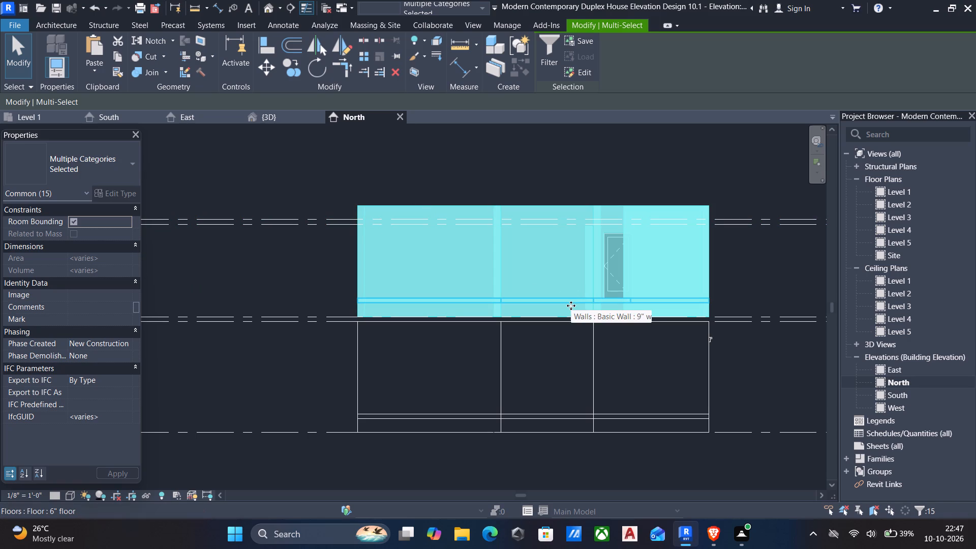
{"action": "key", "text": "Escape"}
{"action": "left_click", "coordinate": [522, 299]}
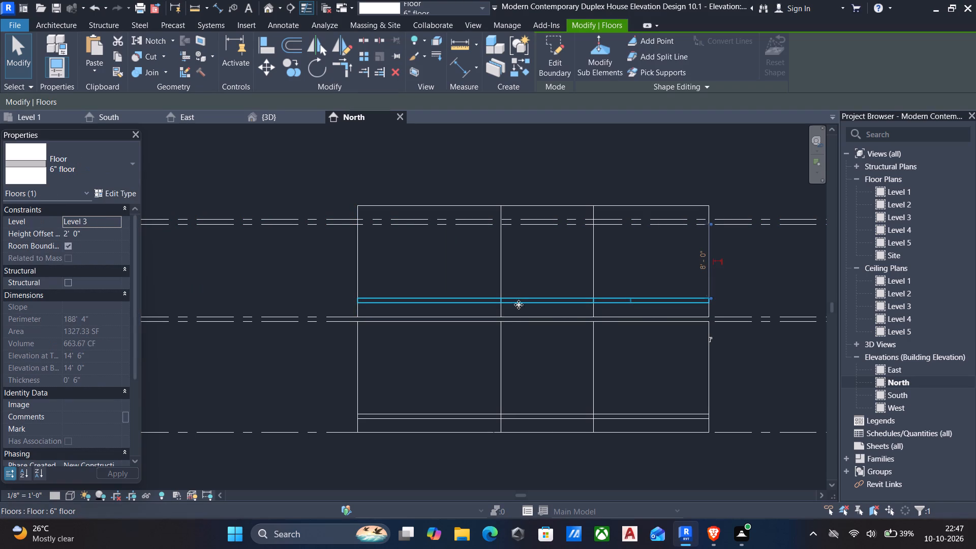
{"action": "key", "text": "Down"}
{"action": "key", "text": "Down"}
{"action": "key", "text": "Down"}
{"action": "key", "text": "Down"}
{"action": "key", "text": "Down"}
{"action": "key", "text": "Down"}
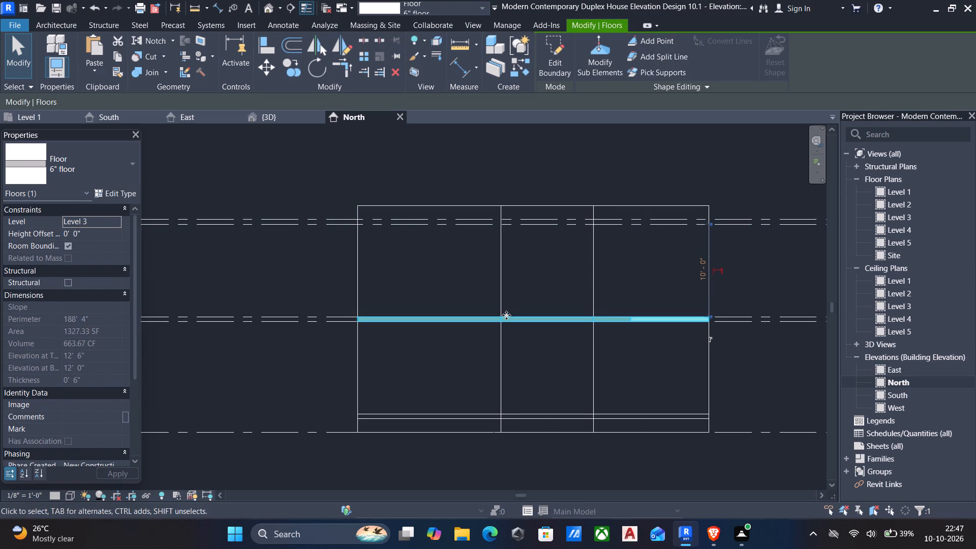
{"action": "key", "text": "Escape"}
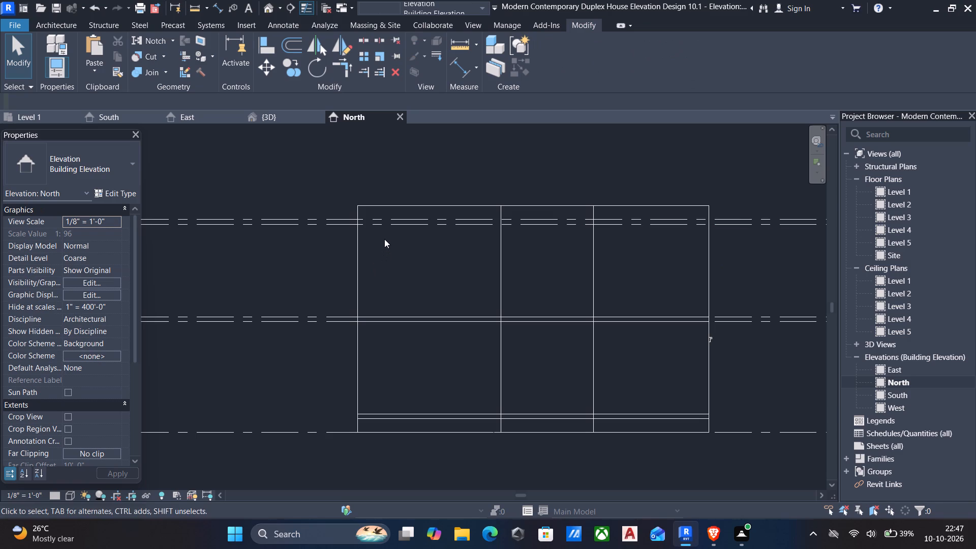
In 3D, select the connected chain of copied 9" walls enclosing the upper storey, excluding the two short walls above the porch.
{"action": "left_click", "coordinate": [388, 200]}
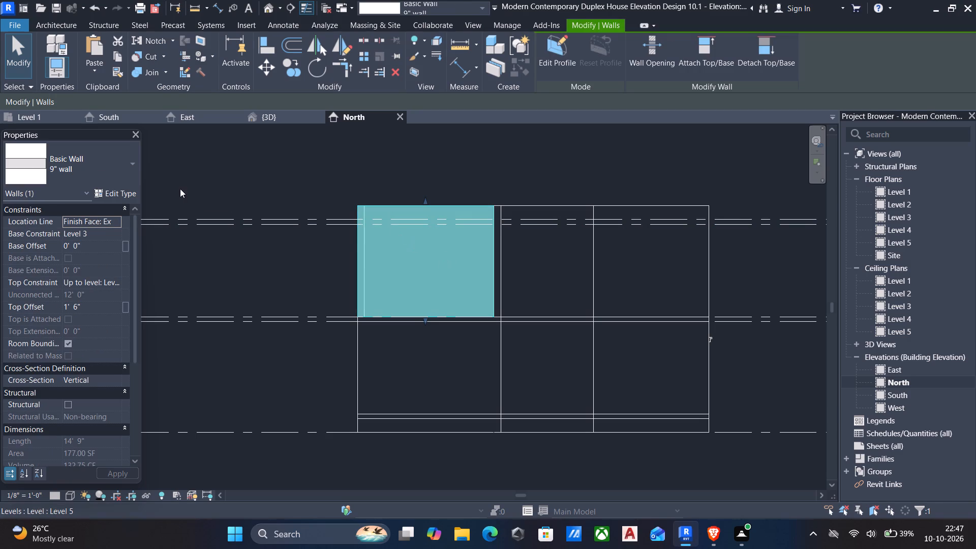
{"action": "left_click", "coordinate": [263, 11]}
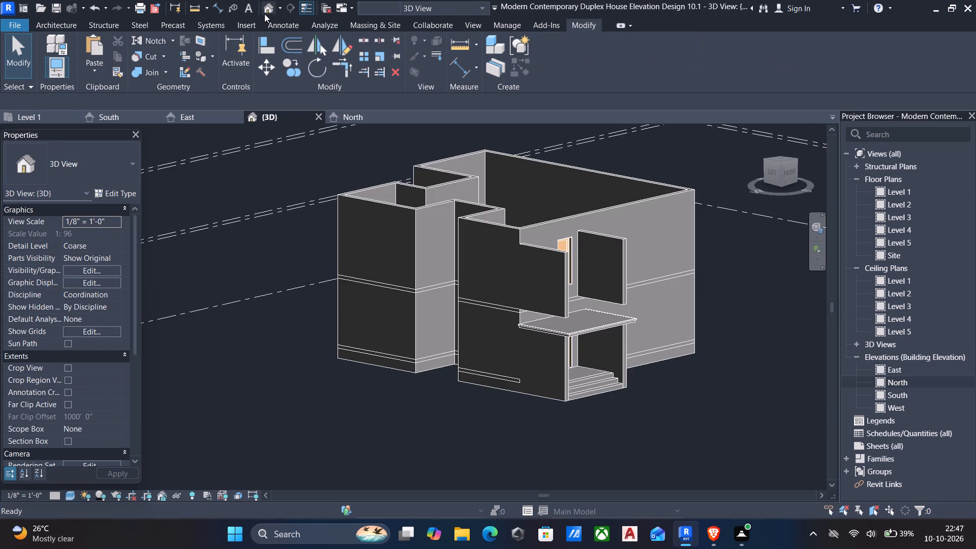
{"action": "middle_click_drag", "start_coordinate": [283, 107], "coordinate": [296, 182]}
{"action": "scroll", "coordinate": [298, 183], "scroll_direction": "down", "scroll_amount": 3}
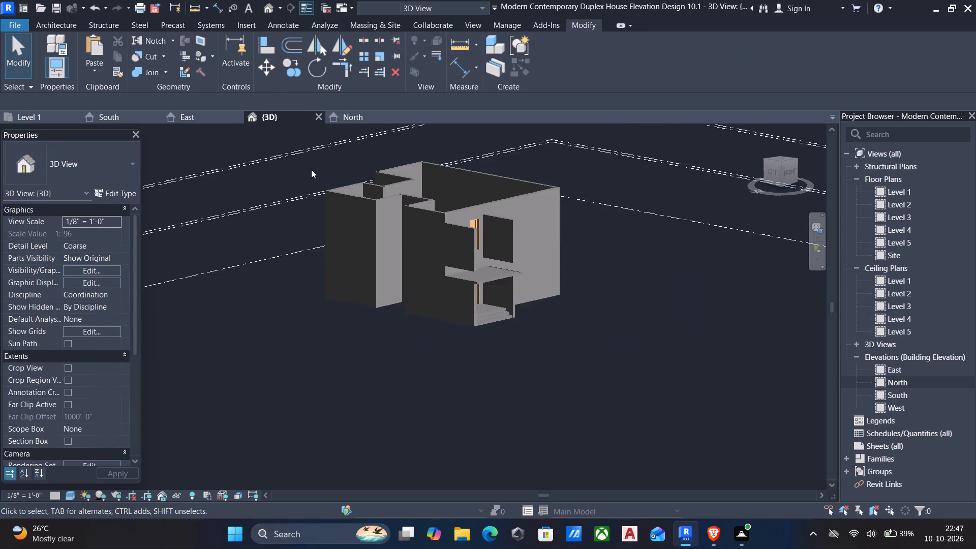
{"action": "middle_click_drag", "start_coordinate": [315, 164], "coordinate": [336, 319]}
{"action": "scroll", "coordinate": [499, 355], "scroll_direction": "up", "scroll_amount": 4}
{"action": "scroll", "coordinate": [503, 354], "scroll_direction": "down", "scroll_amount": 2}
{"action": "middle_click_drag", "start_coordinate": [508, 348], "coordinate": [505, 334]}
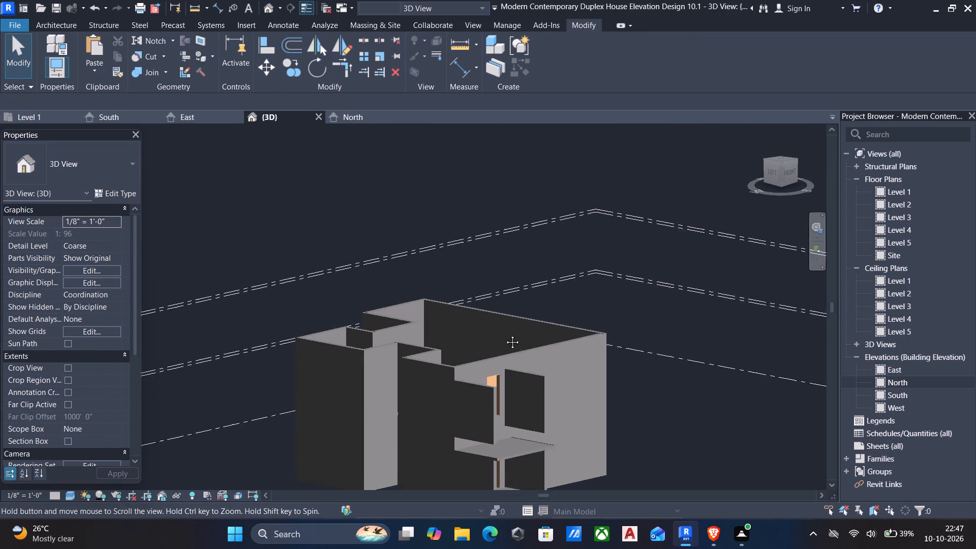
{"action": "middle_click_drag", "start_coordinate": [505, 334], "coordinate": [499, 297]}
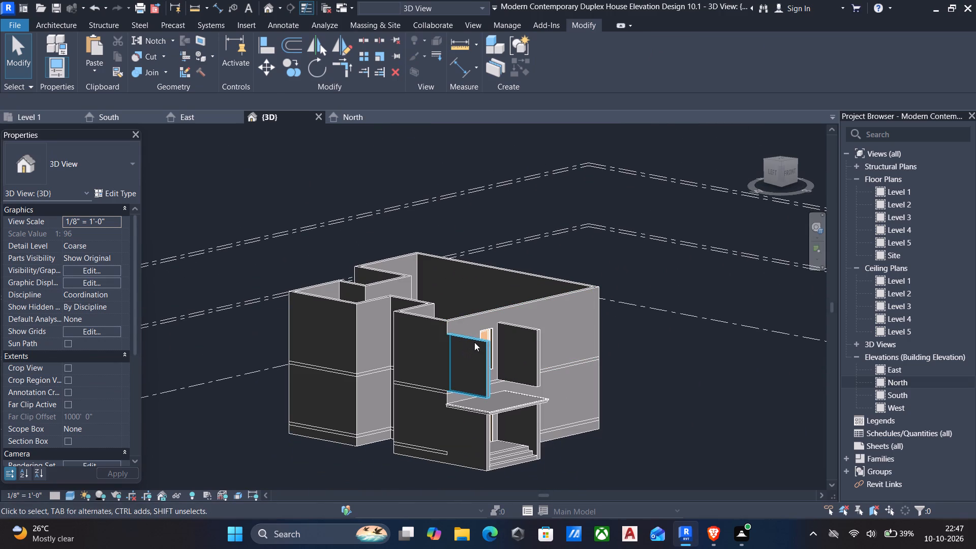
{"action": "left_click", "coordinate": [459, 315]}
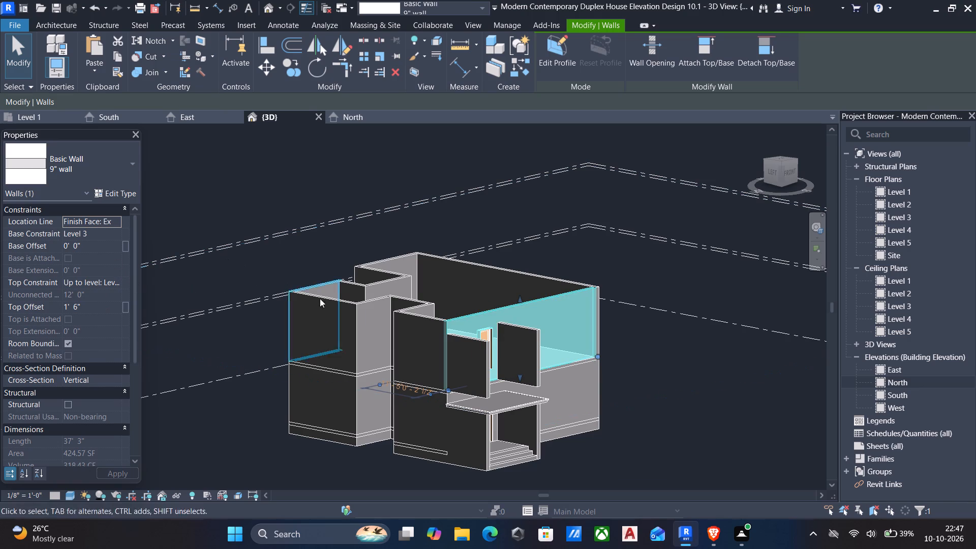
{"action": "left_click", "coordinate": [414, 316], "text": "ctrl"}
{"action": "left_click", "coordinate": [417, 309], "text": "ctrl"}
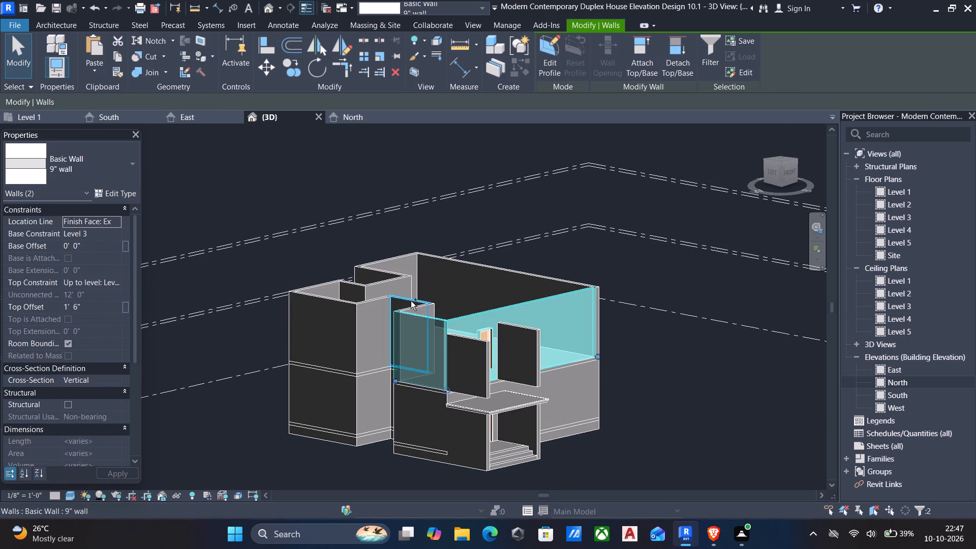
{"action": "left_click", "coordinate": [410, 300], "text": "ctrl"}
{"action": "left_click", "coordinate": [381, 301], "text": "ctrl"}
{"action": "left_click", "coordinate": [421, 305], "text": "ctrl"}
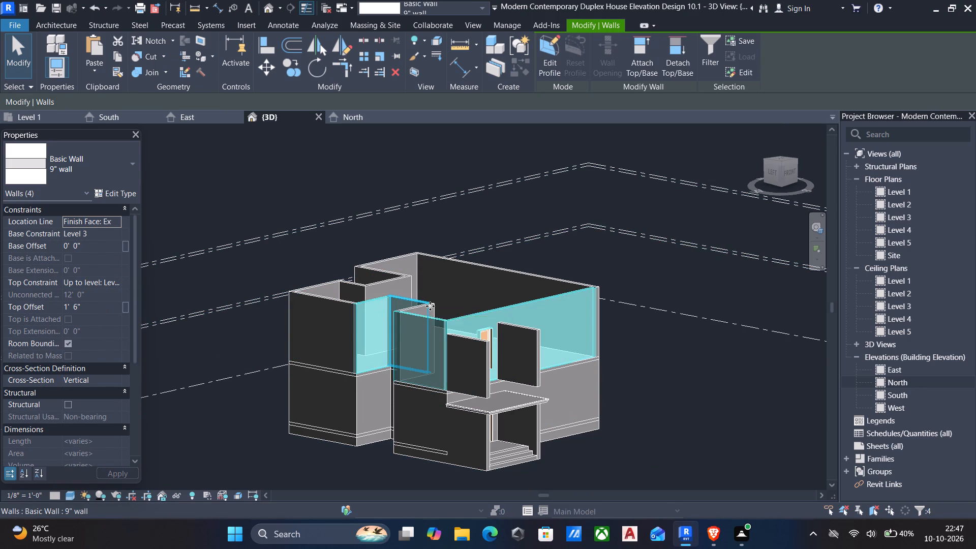
{"action": "key", "text": "Tab"}
{"action": "key", "text": "Tab"}
{"action": "key", "text": "Tab"}
{"action": "key", "text": "Tab"}
{"action": "key", "text": "Tab"}
{"action": "key", "text": "Tab"}
{"action": "key", "text": "Tab"}
{"action": "key", "text": "Tab"}
{"action": "key", "text": "Tab"}
{"action": "key", "text": "Tab"}
{"action": "key", "text": "Tab"}
{"action": "key", "text": "Tab"}
{"action": "key", "text": "Tab"}
{"action": "key", "text": "Tab"}
{"action": "key", "text": "Tab"}
{"action": "key", "text": "Tab"}
{"action": "key", "text": "Tab"}
{"action": "key", "text": "Tab"}
{"action": "key", "text": "Tab"}
{"action": "key", "text": "Tab"}
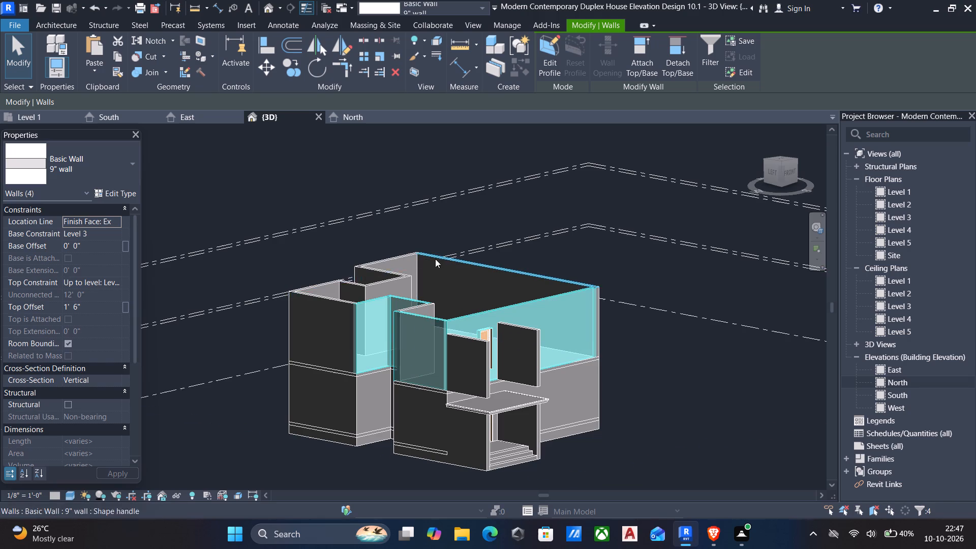
{"action": "left_click", "coordinate": [414, 255]}
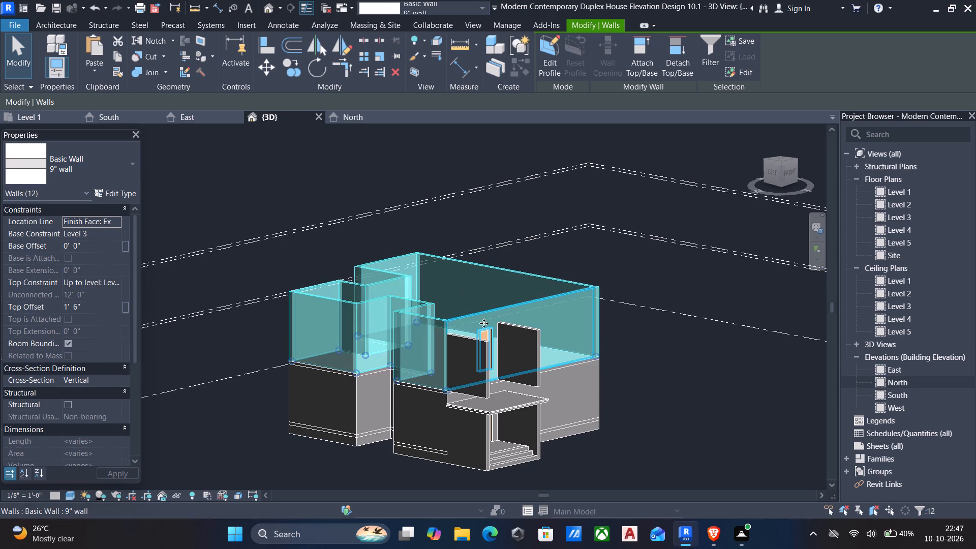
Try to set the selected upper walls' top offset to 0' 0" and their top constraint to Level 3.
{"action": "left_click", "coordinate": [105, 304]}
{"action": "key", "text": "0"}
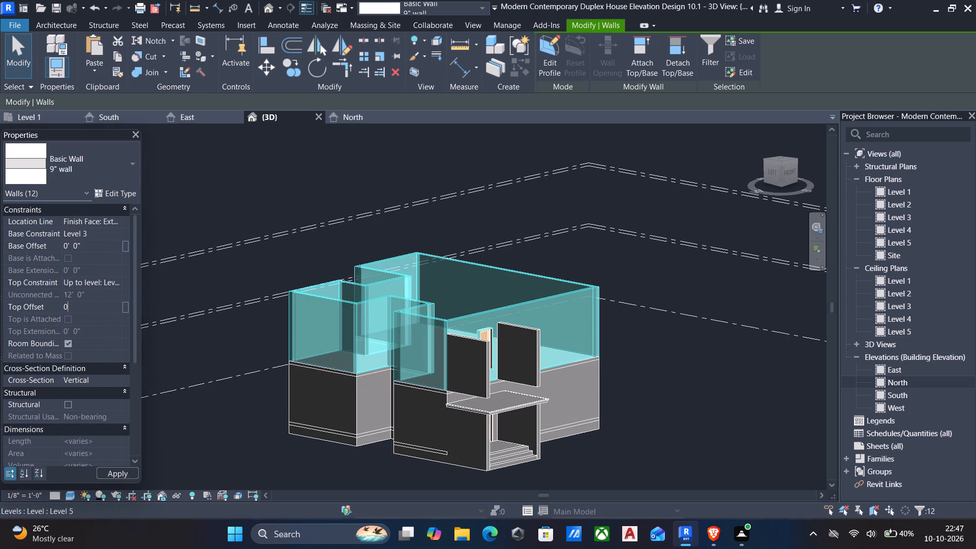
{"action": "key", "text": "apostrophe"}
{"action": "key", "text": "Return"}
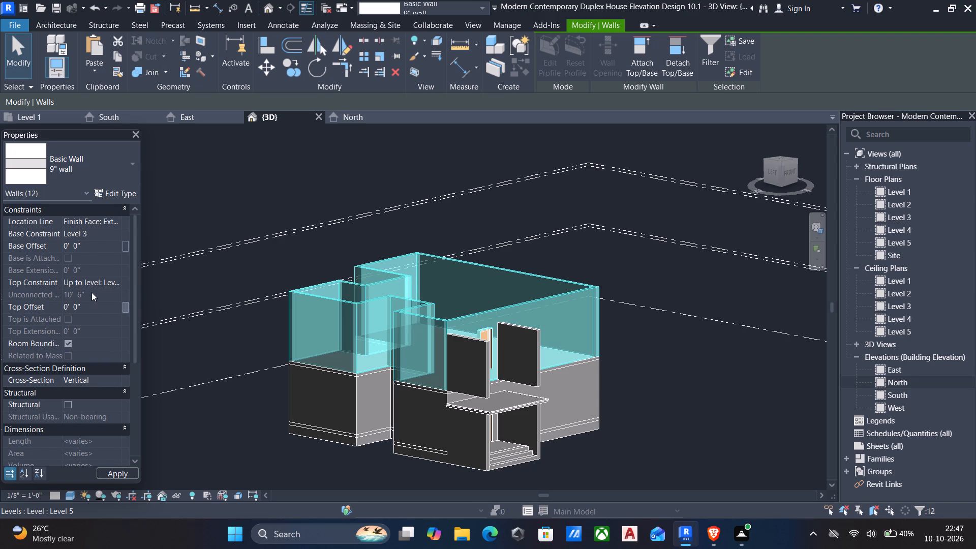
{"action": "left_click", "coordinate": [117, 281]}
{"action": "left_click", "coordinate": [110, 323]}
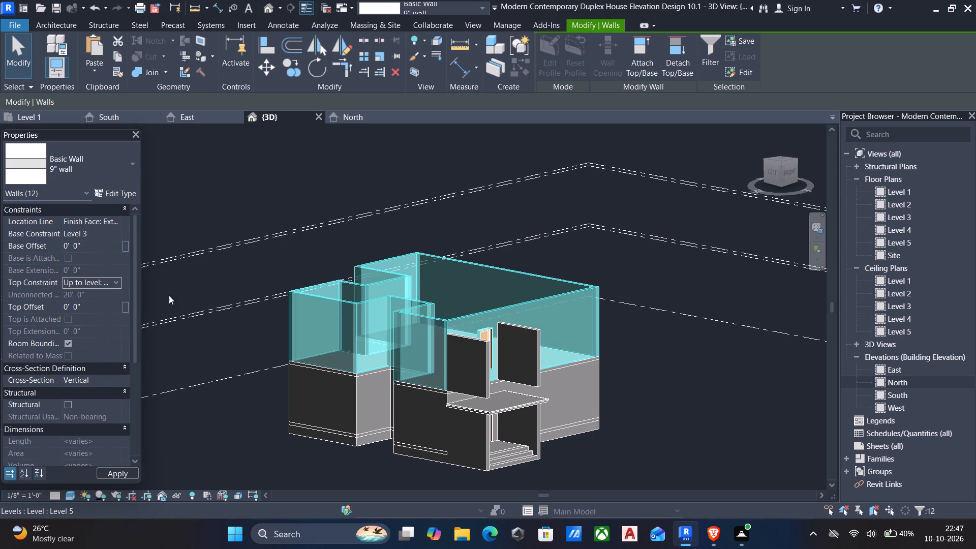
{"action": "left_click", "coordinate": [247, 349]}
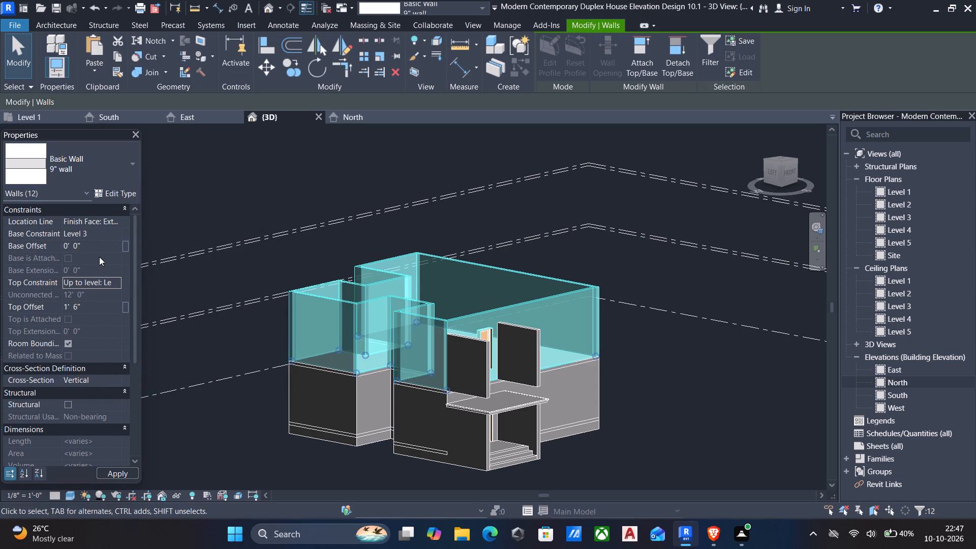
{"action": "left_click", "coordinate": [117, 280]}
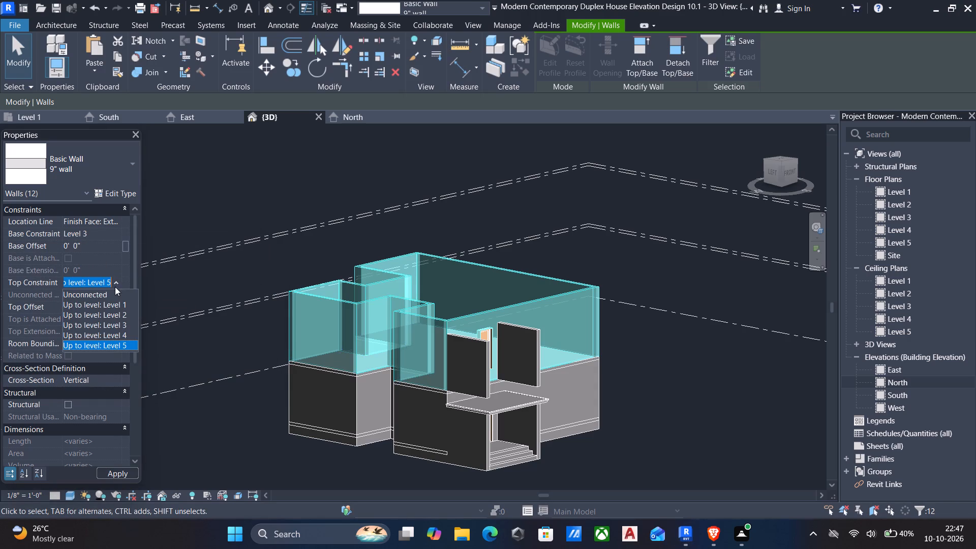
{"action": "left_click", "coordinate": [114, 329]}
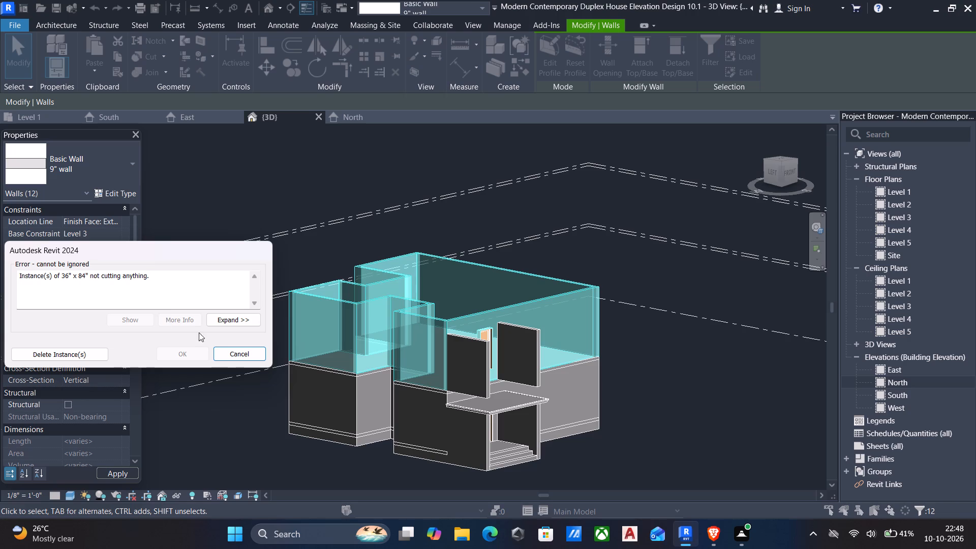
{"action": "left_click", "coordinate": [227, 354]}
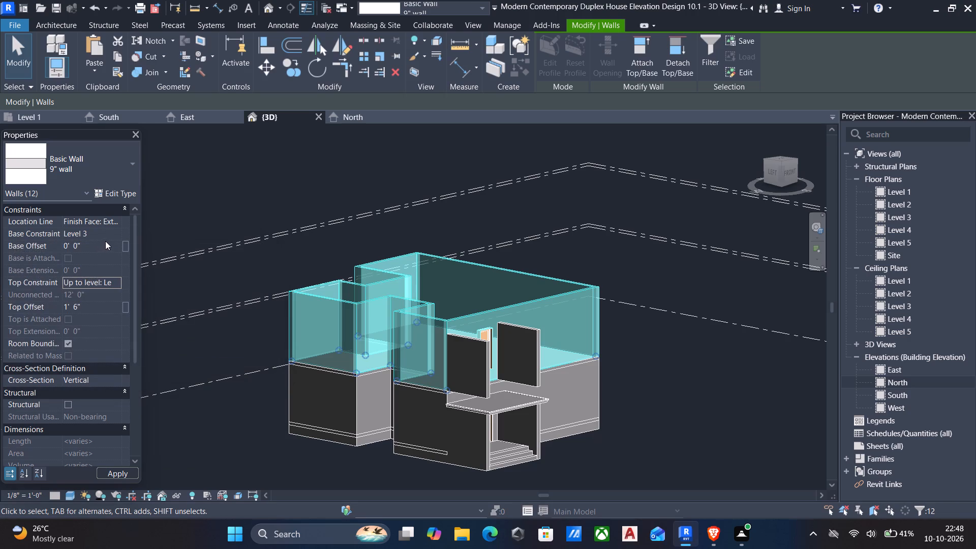
Keep the upper walls based on Level 3, set their top offset to 0' 0" and constrain their tops up to Level 4.
{"action": "left_click", "coordinate": [120, 228]}
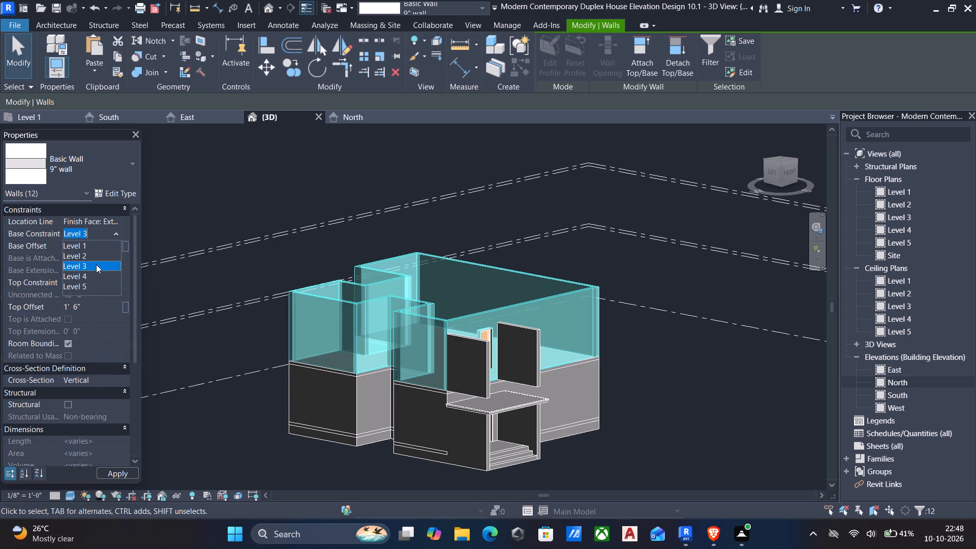
{"action": "left_click", "coordinate": [91, 265]}
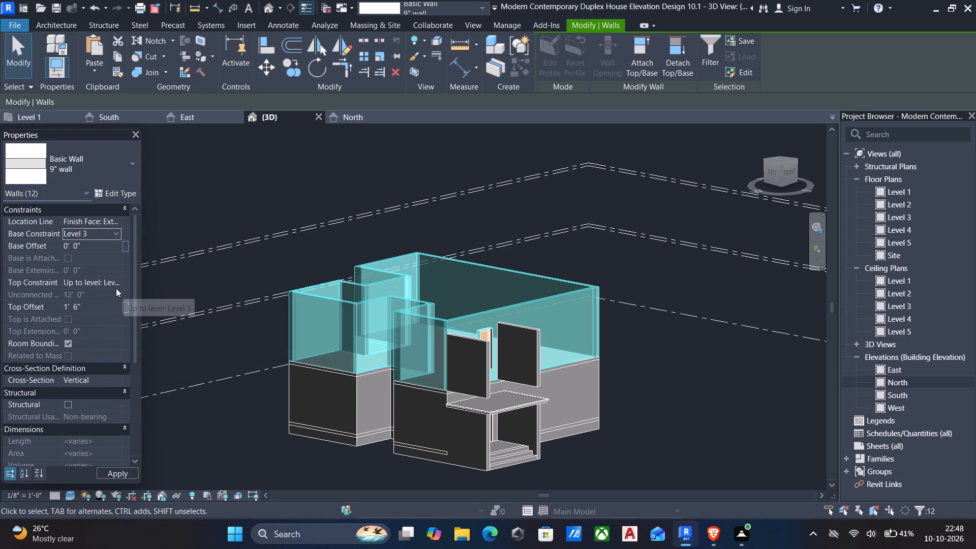
{"action": "left_click", "coordinate": [98, 307]}
{"action": "type", "text": "0'"}
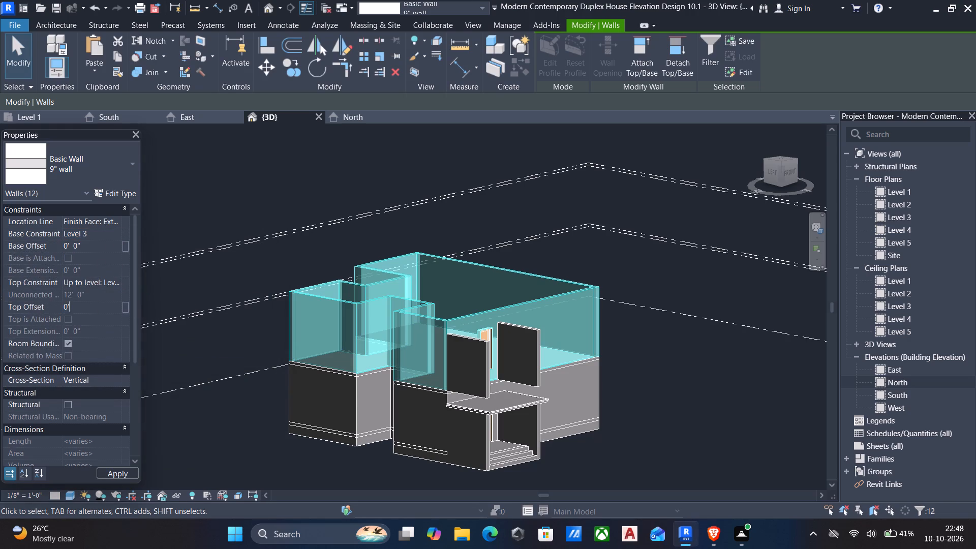
{"action": "key", "text": "Return"}
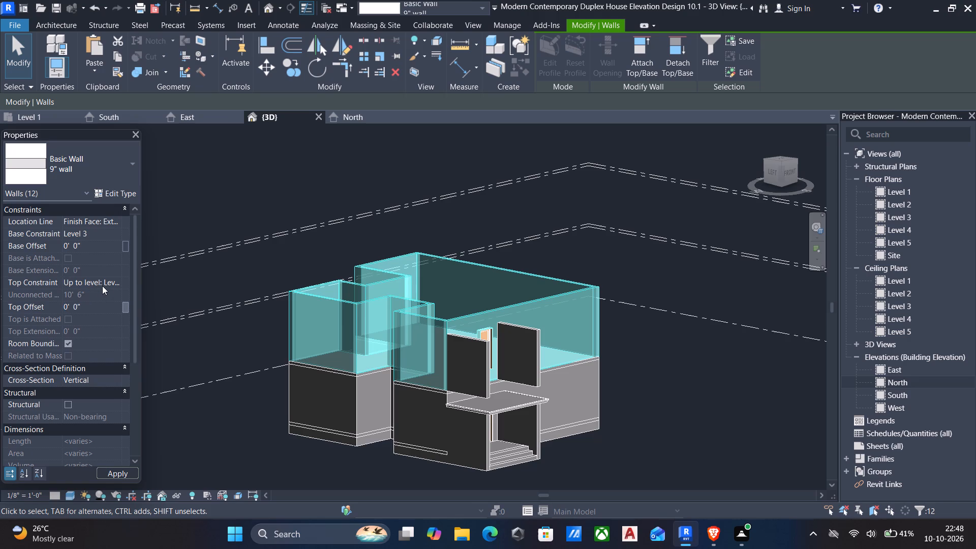
{"action": "left_click", "coordinate": [118, 279]}
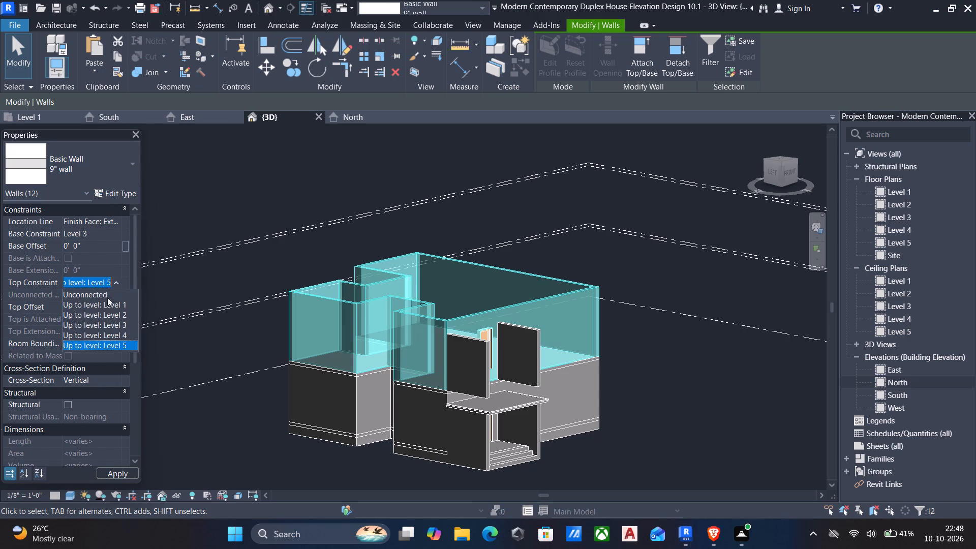
{"action": "left_click", "coordinate": [111, 329]}
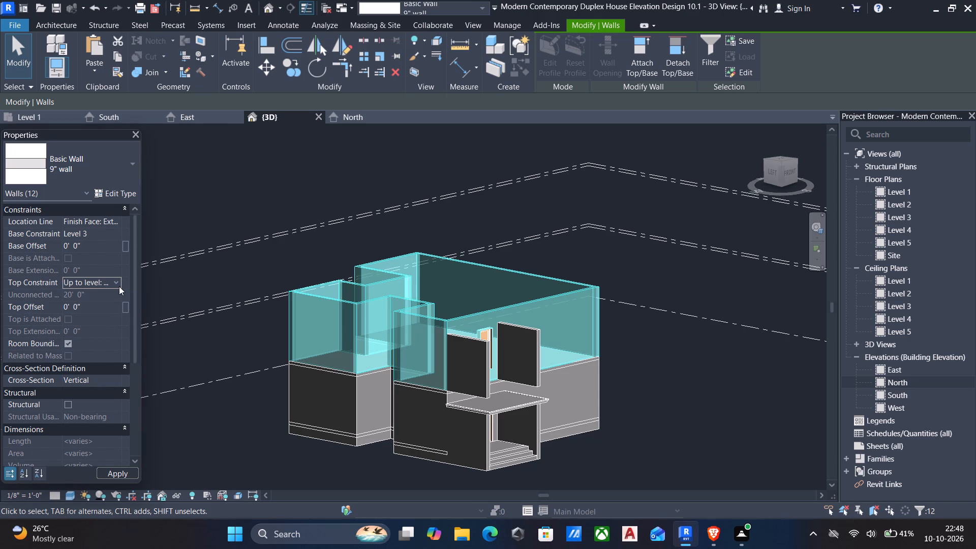
{"action": "left_click", "coordinate": [119, 286]}
{"action": "left_click", "coordinate": [116, 335]}
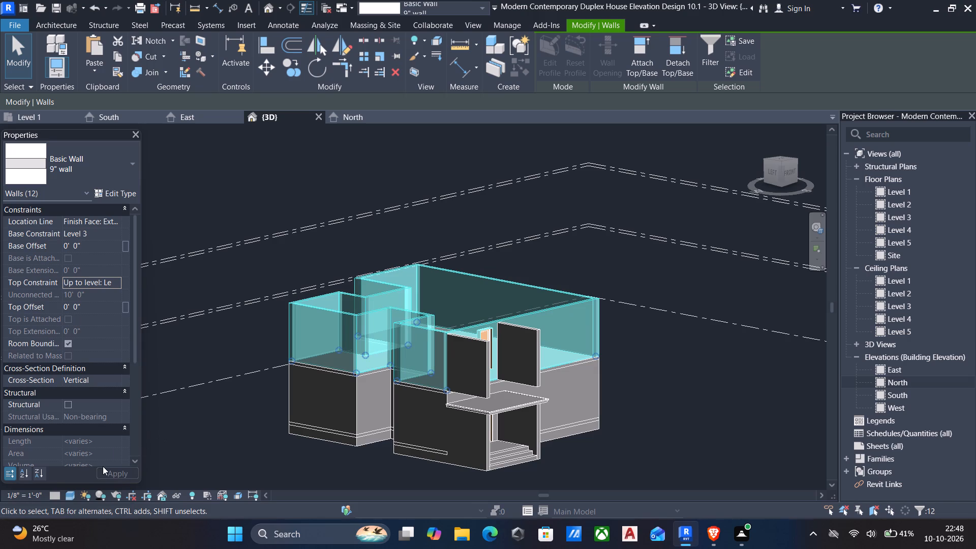
{"action": "key", "text": "Escape"}
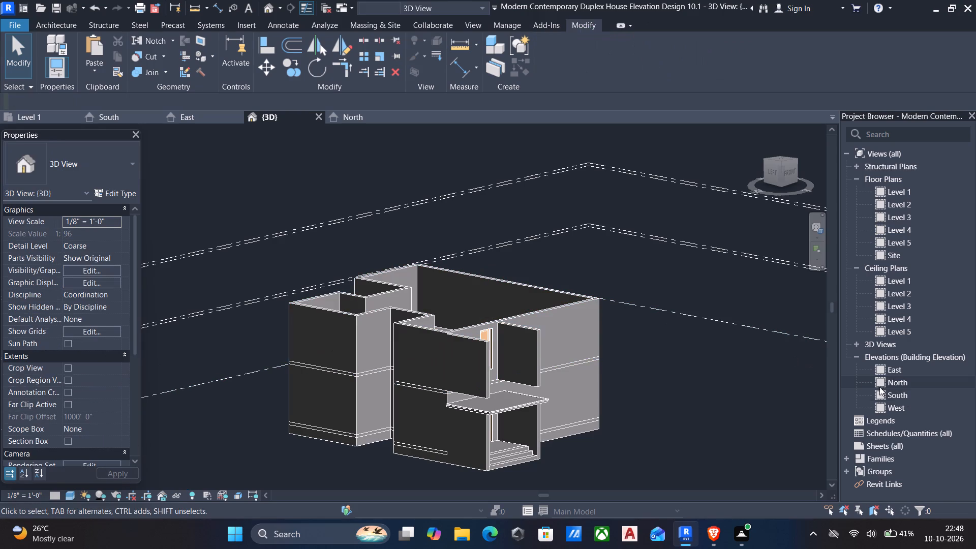
In the South elevation, examine how the upper porch walls, the Level 3 floor and the ground-floor front wall line up.
{"action": "double_click", "coordinate": [904, 398]}
{"action": "middle_click_drag", "start_coordinate": [476, 332], "coordinate": [460, 424]}
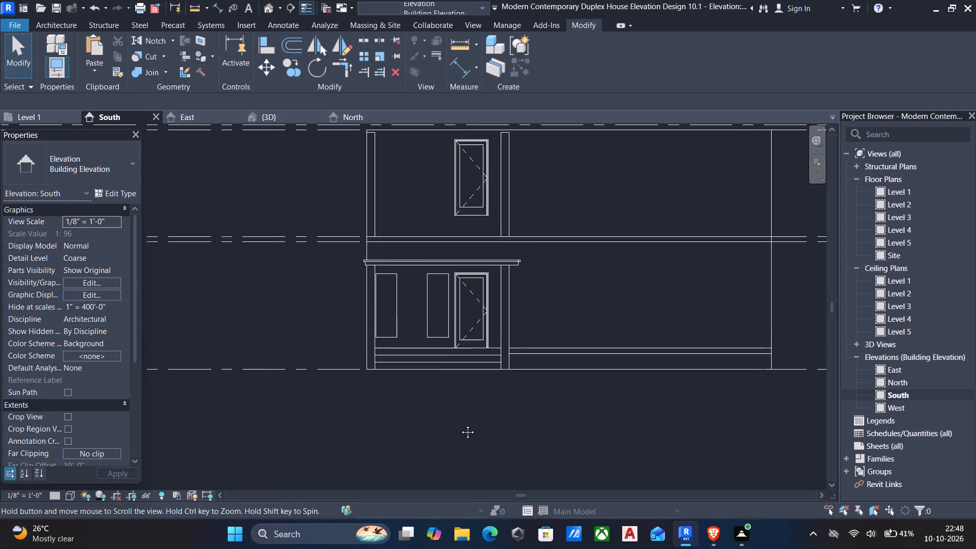
{"action": "middle_click_drag", "start_coordinate": [460, 424], "coordinate": [460, 425]}
{"action": "scroll", "coordinate": [466, 392], "scroll_direction": "down", "scroll_amount": 4}
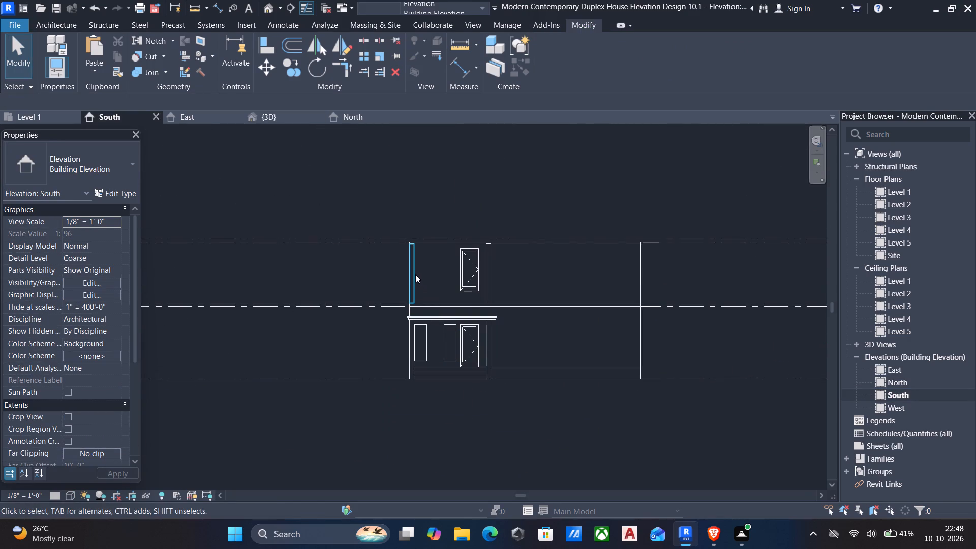
{"action": "scroll", "coordinate": [407, 252], "scroll_direction": "up", "scroll_amount": 11}
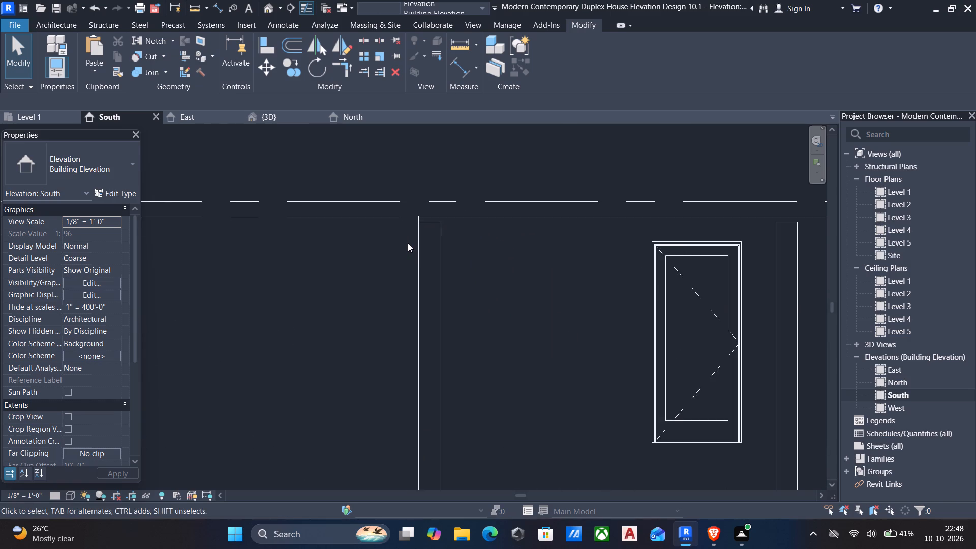
{"action": "scroll", "coordinate": [410, 257], "scroll_direction": "down", "scroll_amount": 4}
{"action": "scroll", "coordinate": [405, 398], "scroll_direction": "up", "scroll_amount": 3}
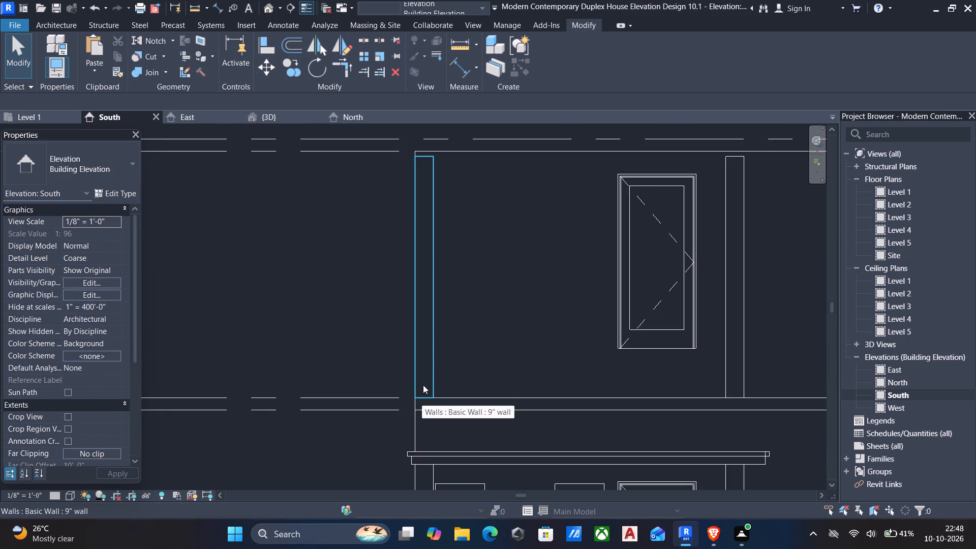
{"action": "left_click", "coordinate": [423, 381]}
{"action": "scroll", "coordinate": [407, 283], "scroll_direction": "down", "scroll_amount": 4}
{"action": "middle_click_drag", "start_coordinate": [384, 263], "coordinate": [369, 312]}
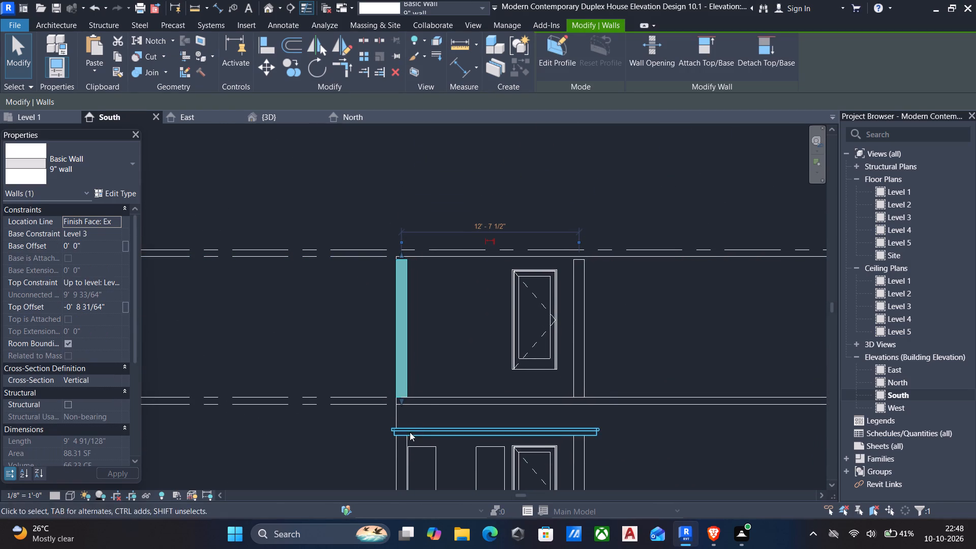
{"action": "left_click", "coordinate": [429, 395]}
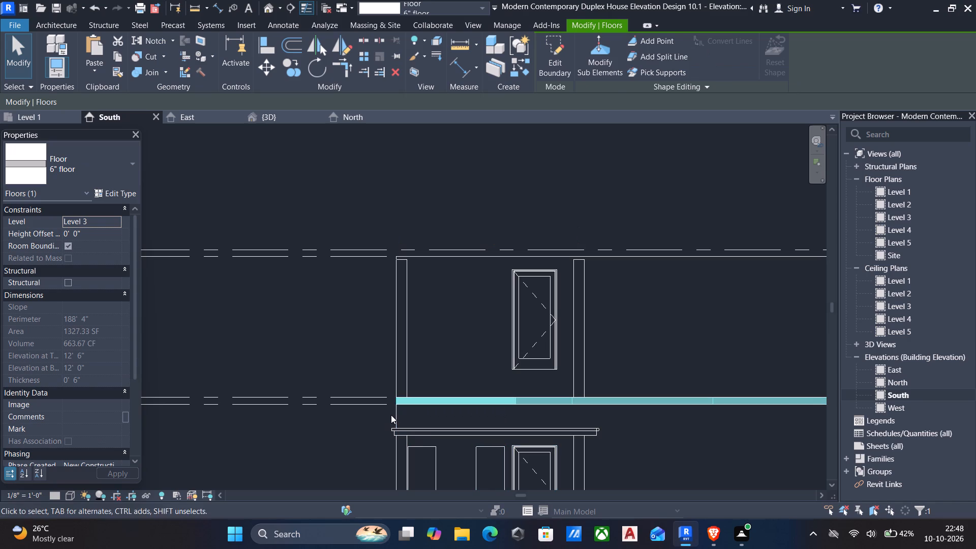
{"action": "left_click", "coordinate": [394, 413]}
{"action": "middle_click_drag", "start_coordinate": [378, 415], "coordinate": [362, 411]}
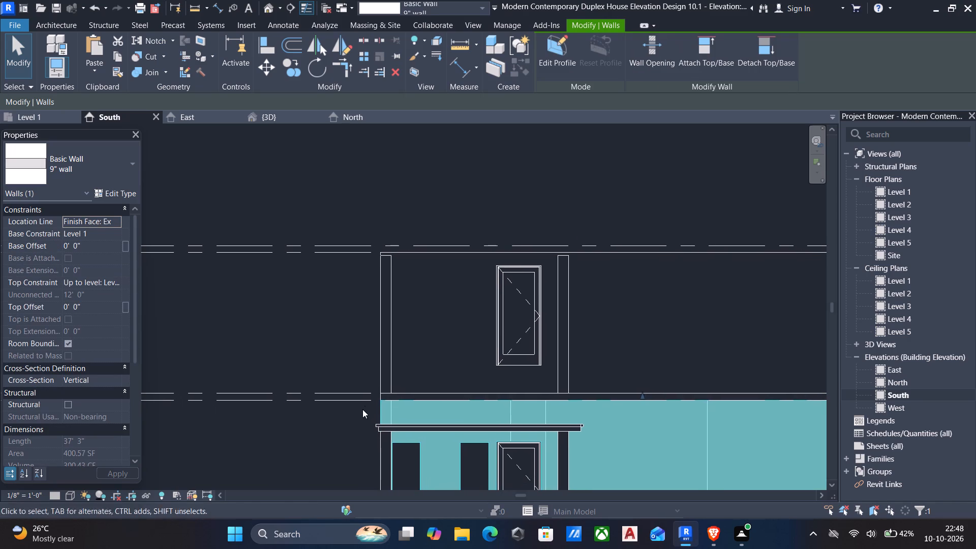
In the South elevation, set the top offset of the westernmost short upper wall above the porch to 0'.
{"action": "left_click", "coordinate": [400, 392]}
{"action": "left_click", "coordinate": [386, 370]}
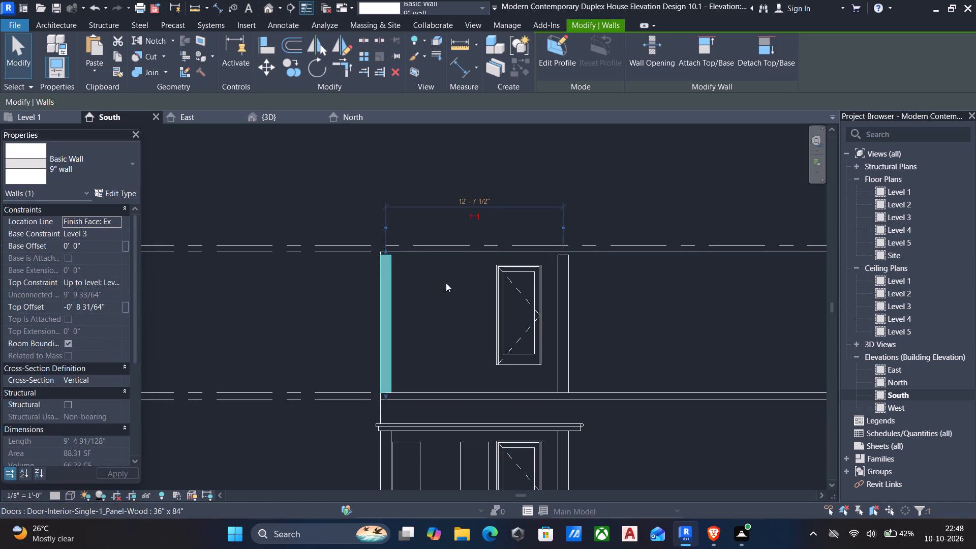
{"action": "left_click", "coordinate": [116, 307]}
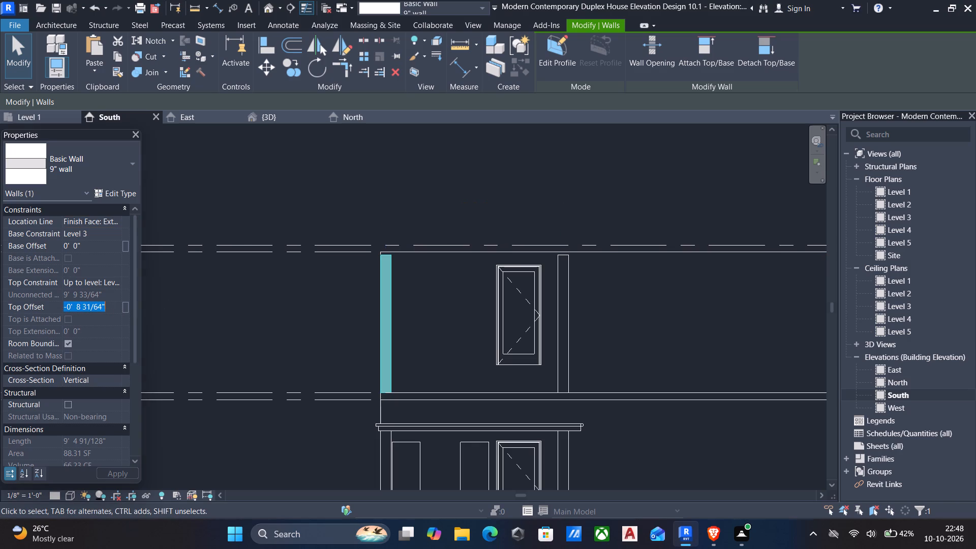
{"action": "type", "text": "0'"}
{"action": "key", "text": "Return"}
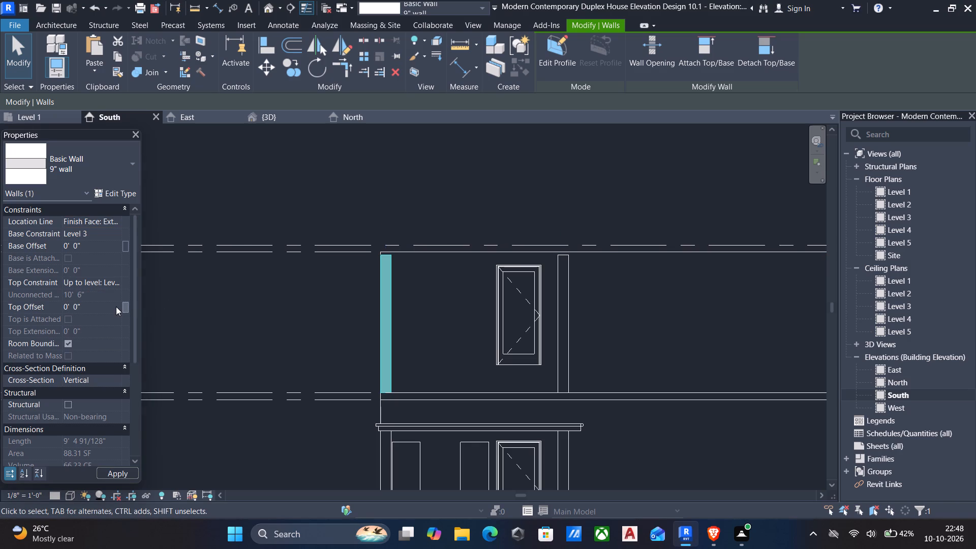
Examine the level lines and their heads to check which levels bound the upper storey.
{"action": "left_click", "coordinate": [120, 281]}
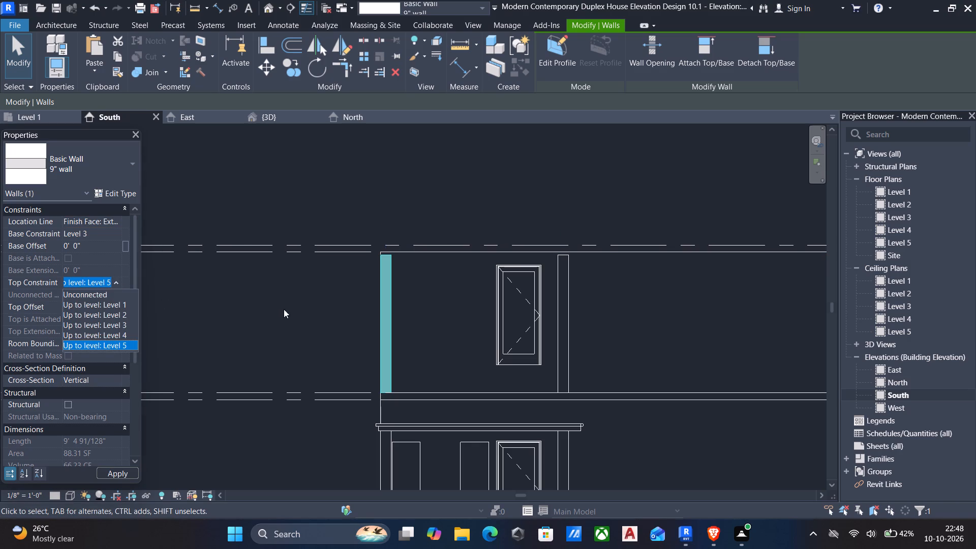
{"action": "scroll", "coordinate": [286, 310], "scroll_direction": "down", "scroll_amount": 5}
{"action": "middle_click_drag", "start_coordinate": [639, 321], "coordinate": [498, 325]}
{"action": "scroll", "coordinate": [498, 325], "scroll_direction": "down", "scroll_amount": 4}
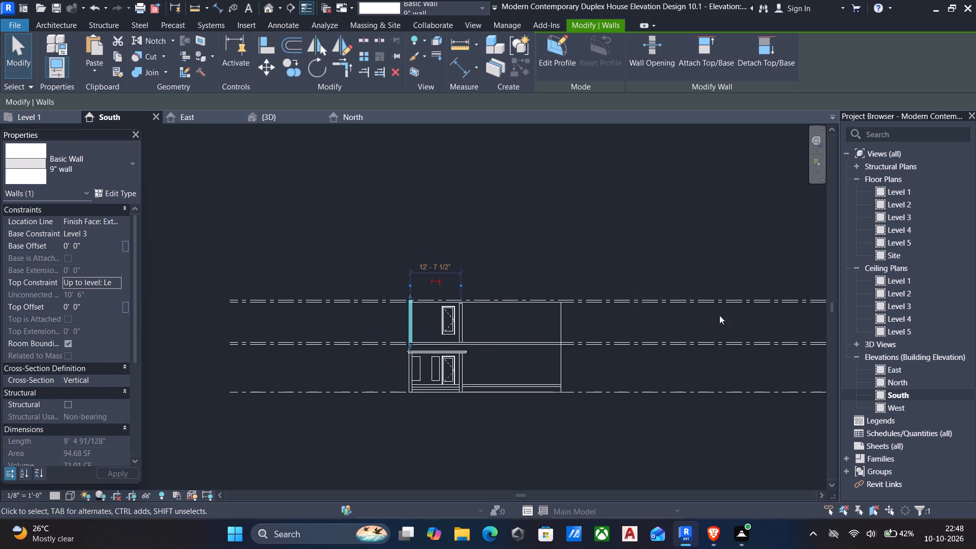
{"action": "scroll", "coordinate": [720, 316], "scroll_direction": "down", "scroll_amount": 1}
{"action": "middle_click_drag", "start_coordinate": [702, 323], "coordinate": [567, 333]}
{"action": "scroll", "coordinate": [721, 345], "scroll_direction": "up", "scroll_amount": 6}
{"action": "scroll", "coordinate": [646, 271], "scroll_direction": "up", "scroll_amount": 5}
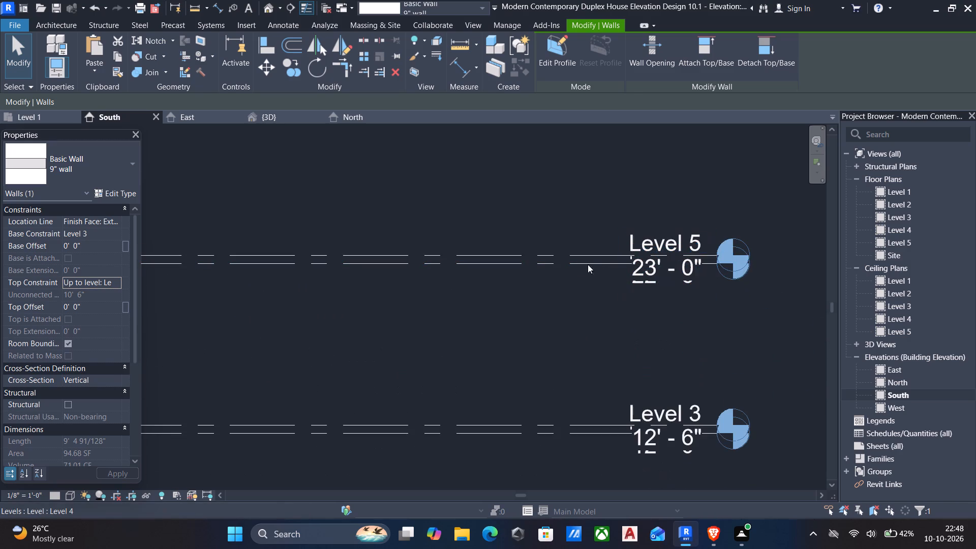
{"action": "middle_click_drag", "start_coordinate": [558, 270], "coordinate": [696, 305]}
{"action": "scroll", "coordinate": [686, 302], "scroll_direction": "down", "scroll_amount": 5}
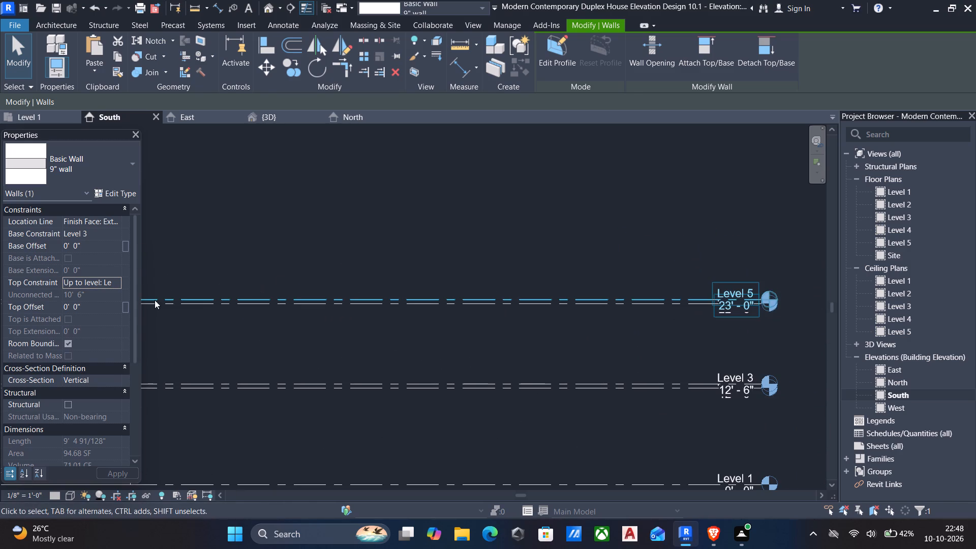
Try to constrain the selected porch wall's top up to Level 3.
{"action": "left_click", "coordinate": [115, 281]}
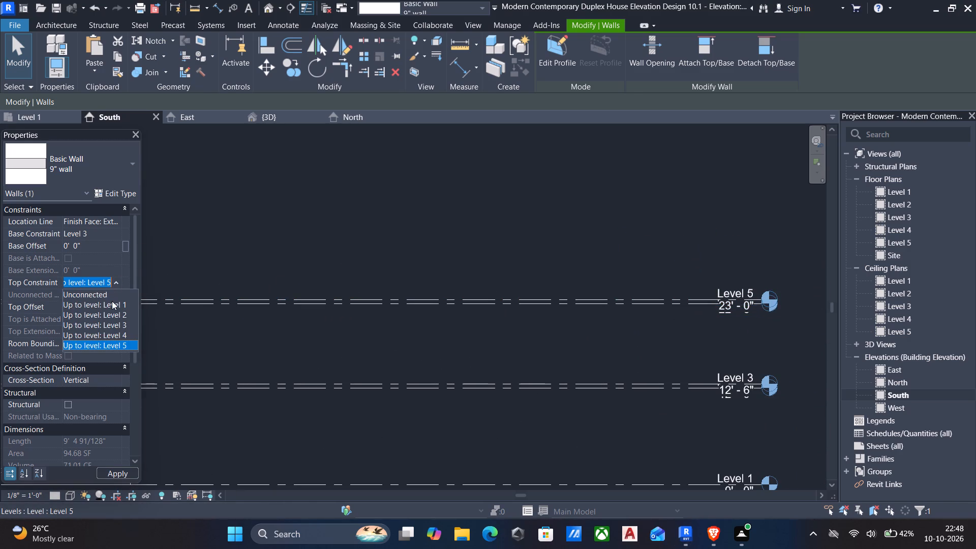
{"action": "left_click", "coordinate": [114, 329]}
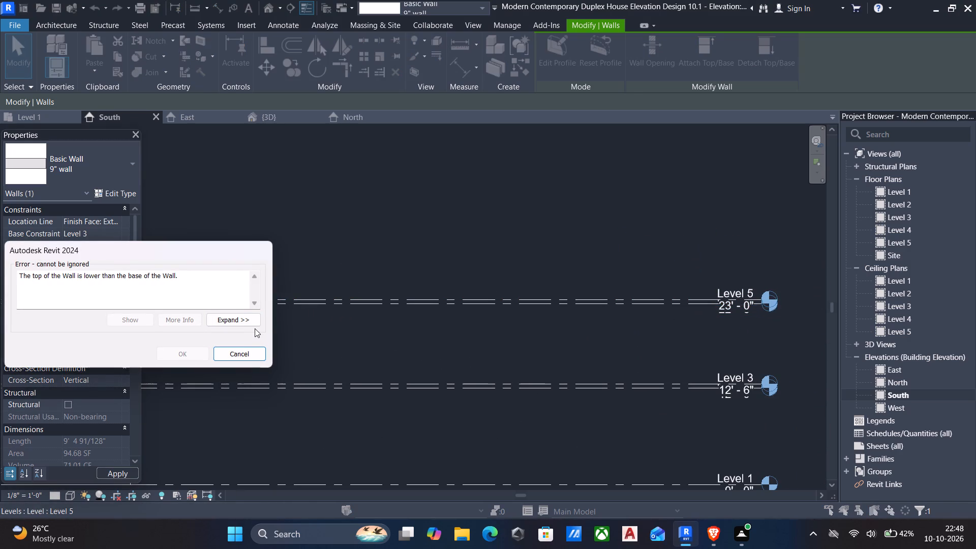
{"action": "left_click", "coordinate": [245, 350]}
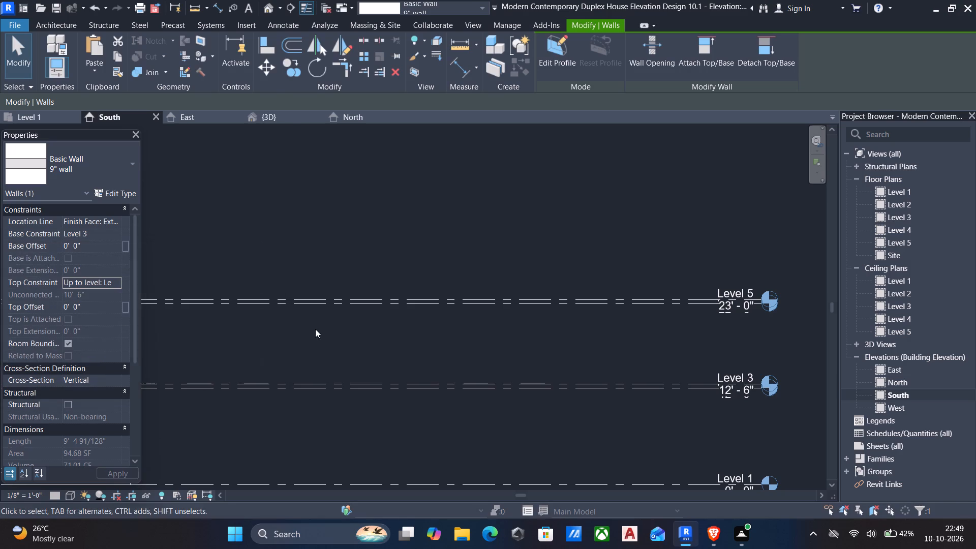
Compare the closely spaced level lines at the upper wall tops and inspect the lower line's level properties.
{"action": "middle_click_drag", "start_coordinate": [316, 328], "coordinate": [478, 338]}
{"action": "scroll", "coordinate": [479, 338], "scroll_direction": "down", "scroll_amount": 5}
{"action": "scroll", "coordinate": [228, 320], "scroll_direction": "up", "scroll_amount": 5}
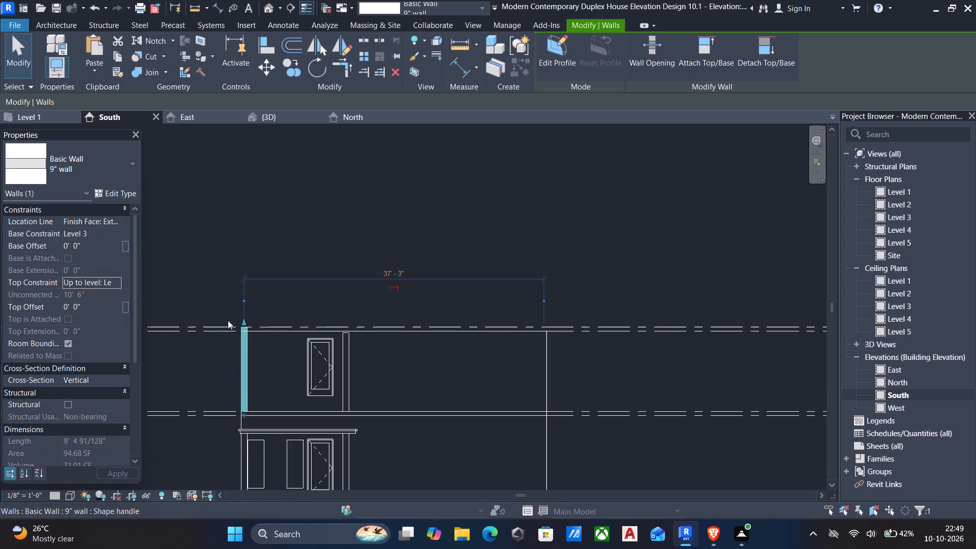
{"action": "scroll", "coordinate": [237, 329], "scroll_direction": "up", "scroll_amount": 6}
{"action": "scroll", "coordinate": [238, 334], "scroll_direction": "down", "scroll_amount": 7}
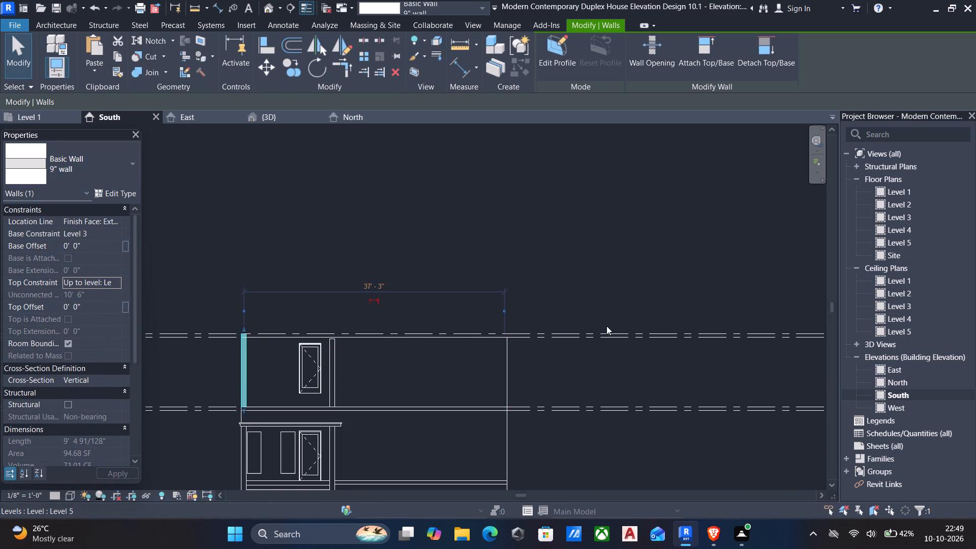
{"action": "middle_click_drag", "start_coordinate": [635, 390], "coordinate": [522, 330]}
{"action": "scroll", "coordinate": [613, 360], "scroll_direction": "down", "scroll_amount": 5}
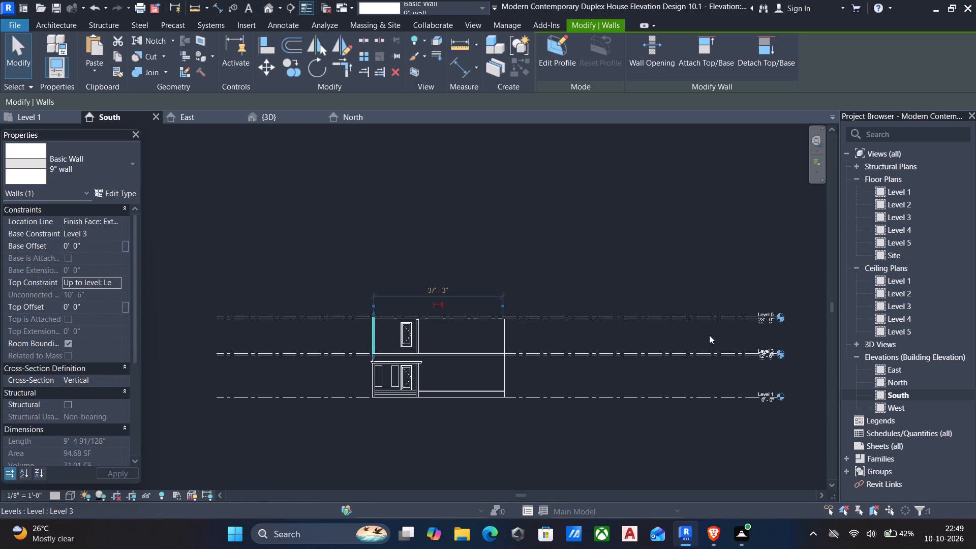
{"action": "scroll", "coordinate": [892, 323], "scroll_direction": "up", "scroll_amount": 6}
{"action": "scroll", "coordinate": [676, 321], "scroll_direction": "up", "scroll_amount": 6}
{"action": "scroll", "coordinate": [788, 314], "scroll_direction": "up", "scroll_amount": 7}
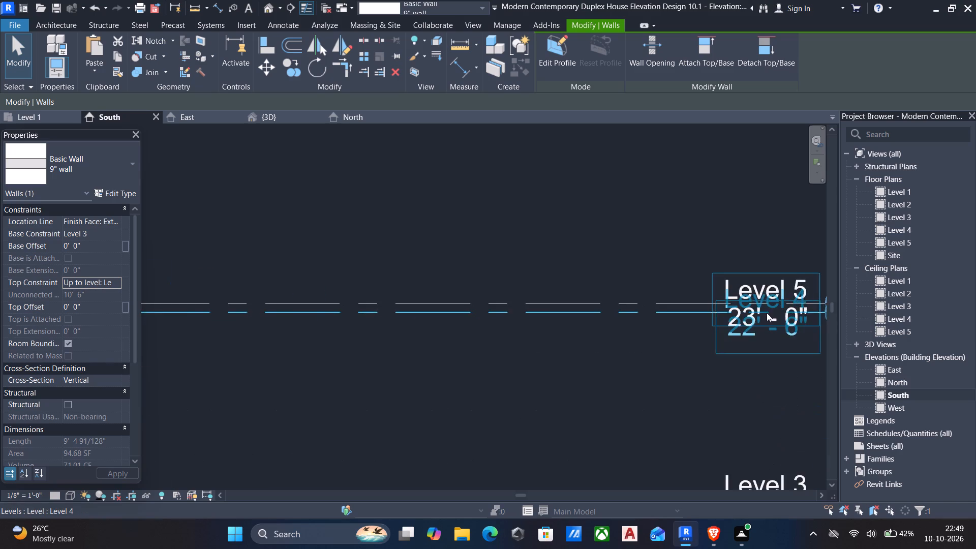
{"action": "scroll", "coordinate": [656, 320], "scroll_direction": "down", "scroll_amount": 6}
{"action": "scroll", "coordinate": [550, 315], "scroll_direction": "down", "scroll_amount": 5}
{"action": "middle_click_drag", "start_coordinate": [564, 322], "coordinate": [709, 315]}
{"action": "scroll", "coordinate": [291, 316], "scroll_direction": "up", "scroll_amount": 7}
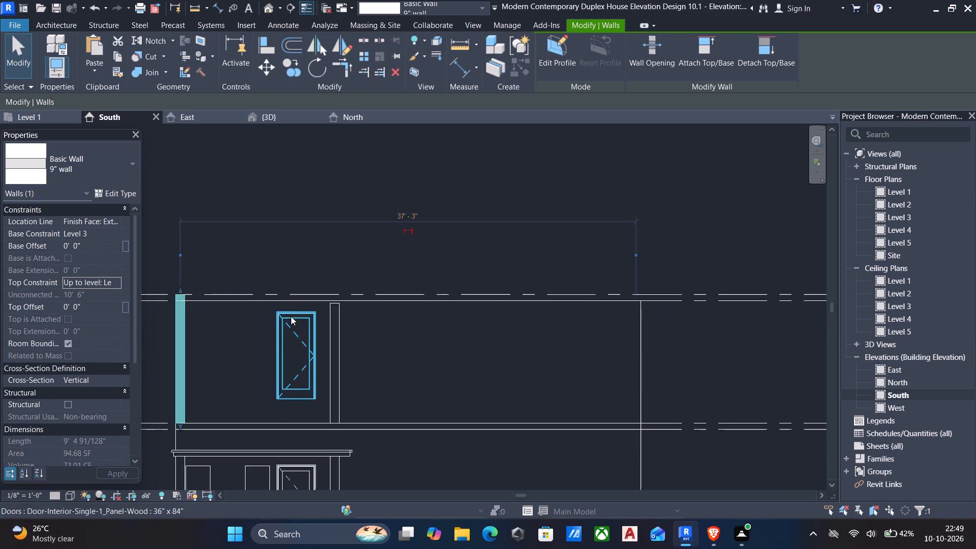
{"action": "middle_click_drag", "start_coordinate": [241, 312], "coordinate": [374, 320]}
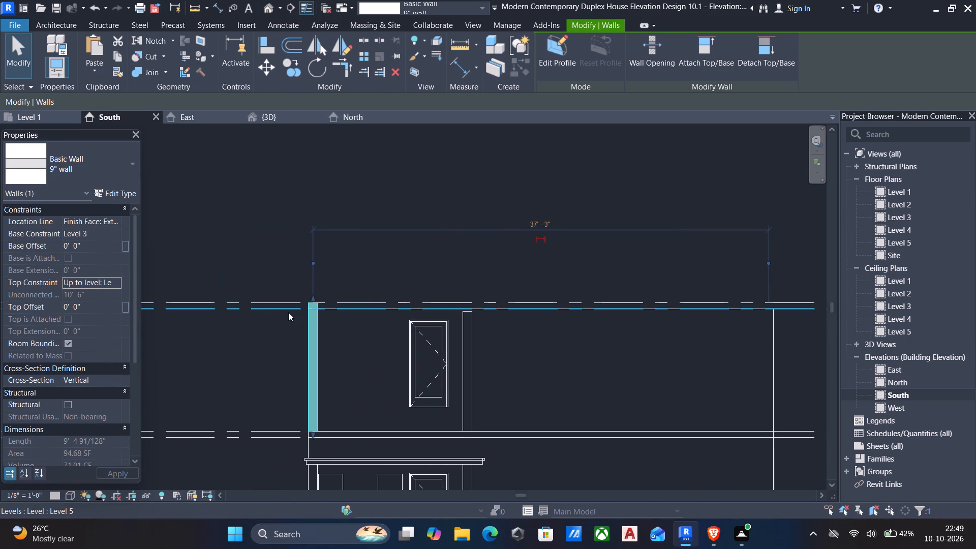
{"action": "left_click", "coordinate": [284, 309]}
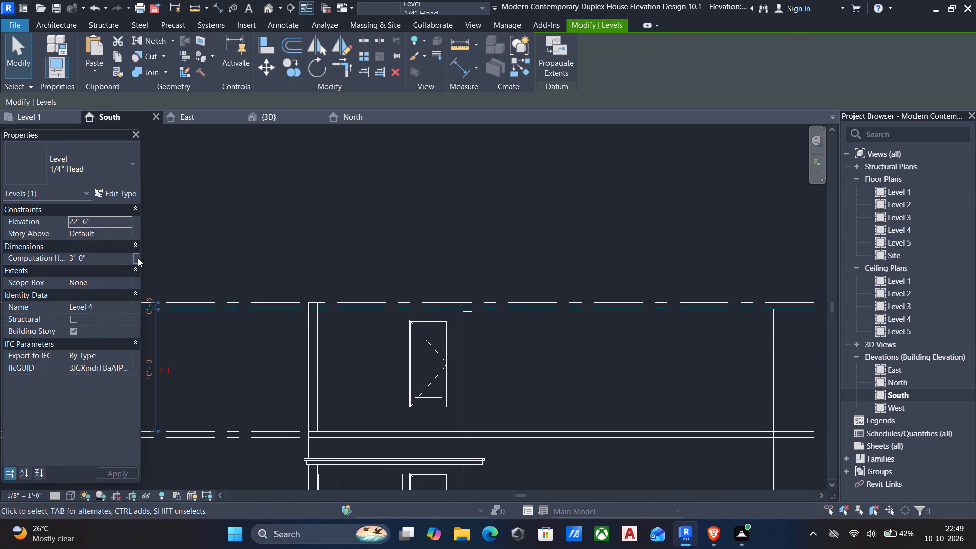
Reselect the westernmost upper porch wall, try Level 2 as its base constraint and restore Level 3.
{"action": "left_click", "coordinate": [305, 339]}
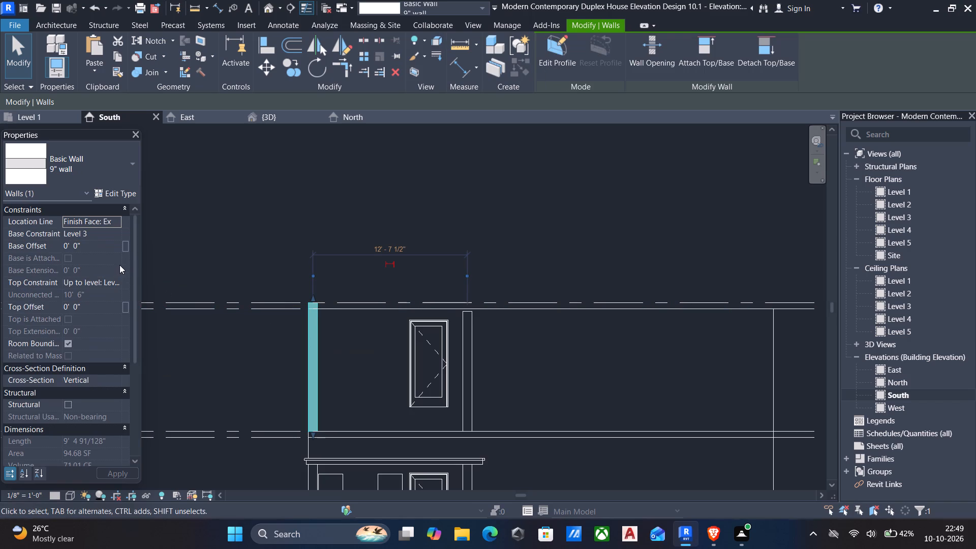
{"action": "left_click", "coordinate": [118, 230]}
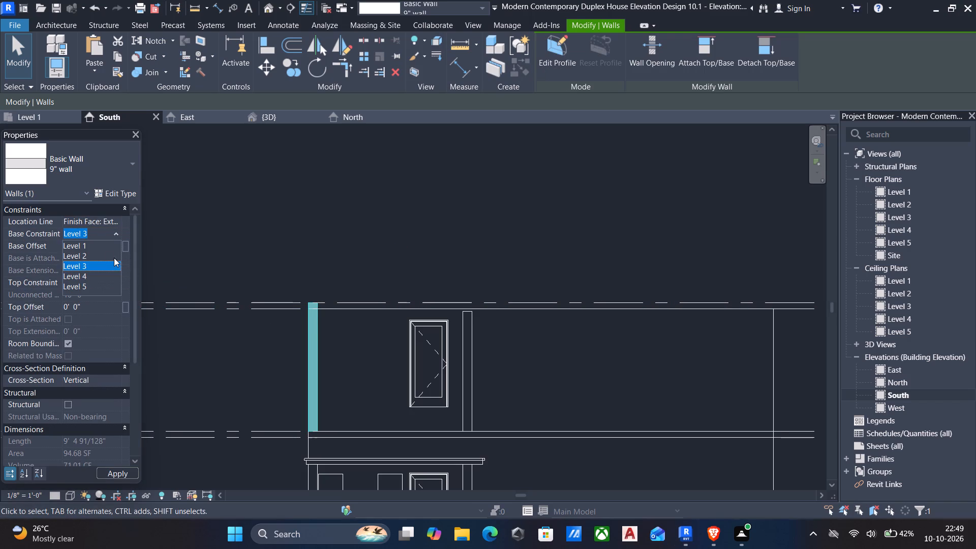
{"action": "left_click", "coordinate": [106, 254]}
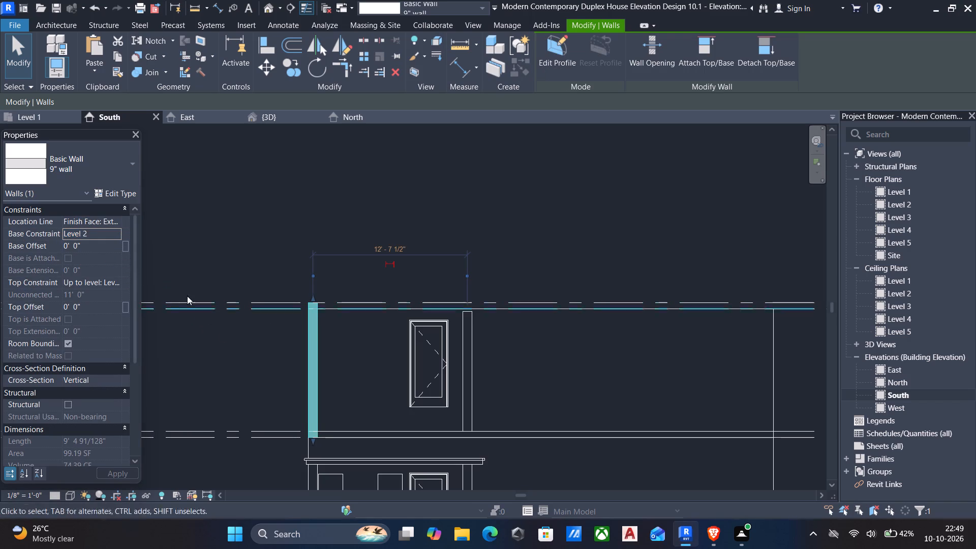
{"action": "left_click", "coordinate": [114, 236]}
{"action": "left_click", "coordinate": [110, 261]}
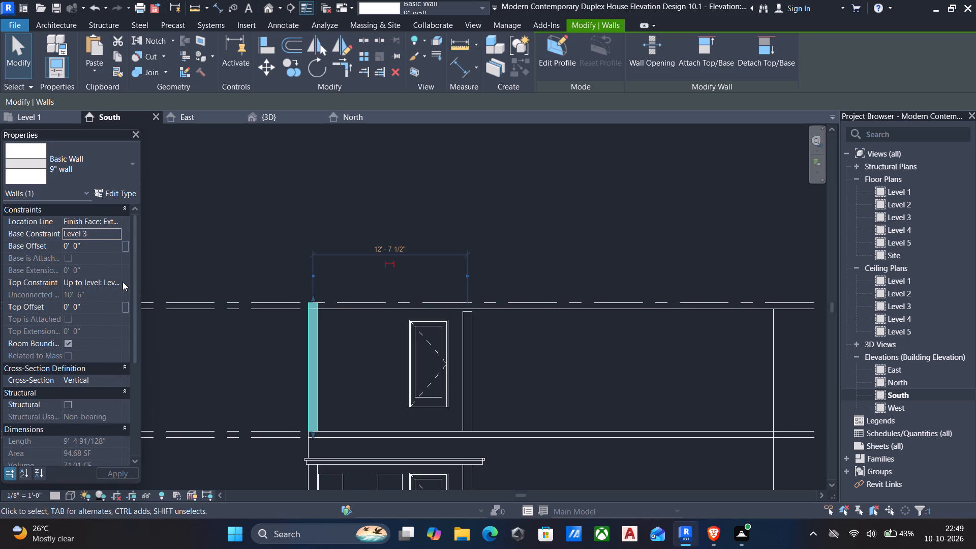
Constrain the top of the westernmost upper porch wall up to Level 4.
{"action": "left_click", "coordinate": [123, 282]}
{"action": "left_click", "coordinate": [117, 281]}
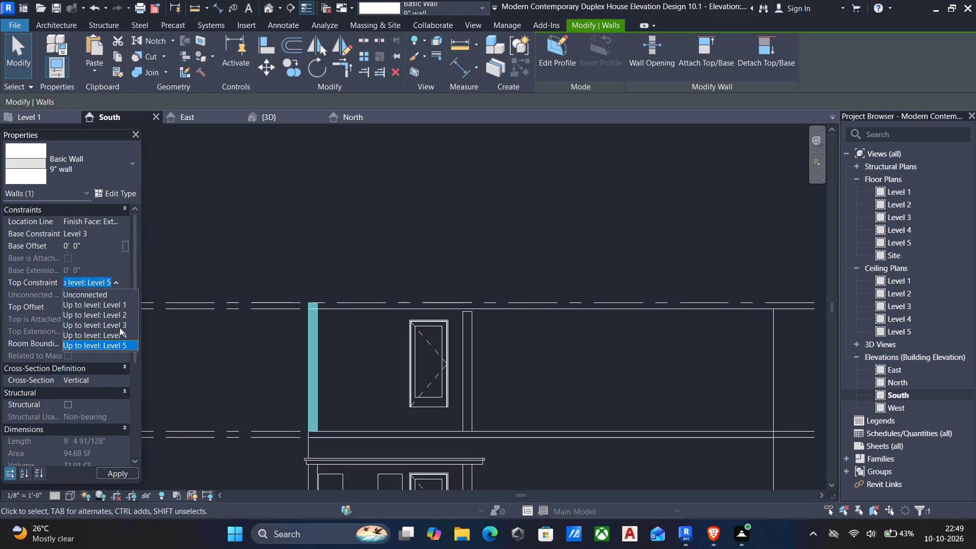
{"action": "left_click", "coordinate": [119, 331]}
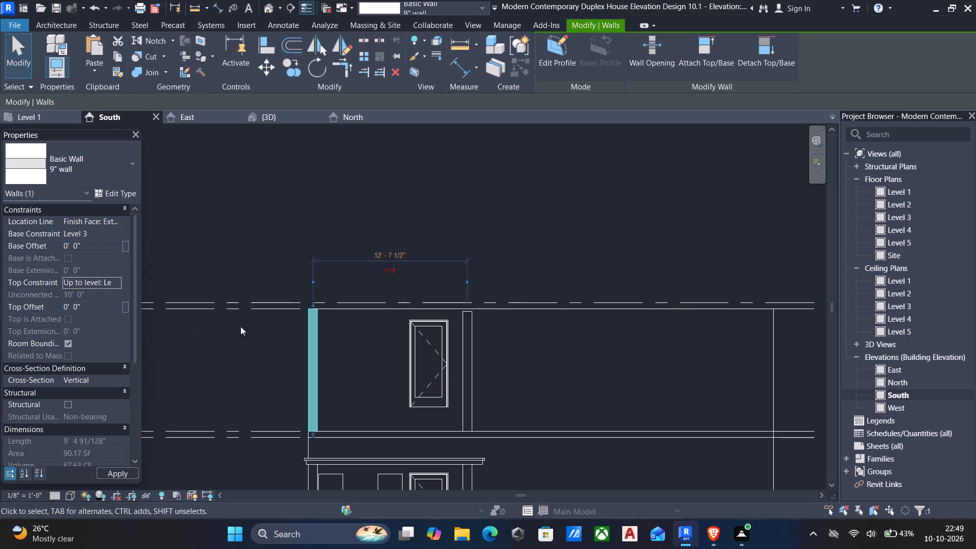
{"action": "key", "text": "Escape"}
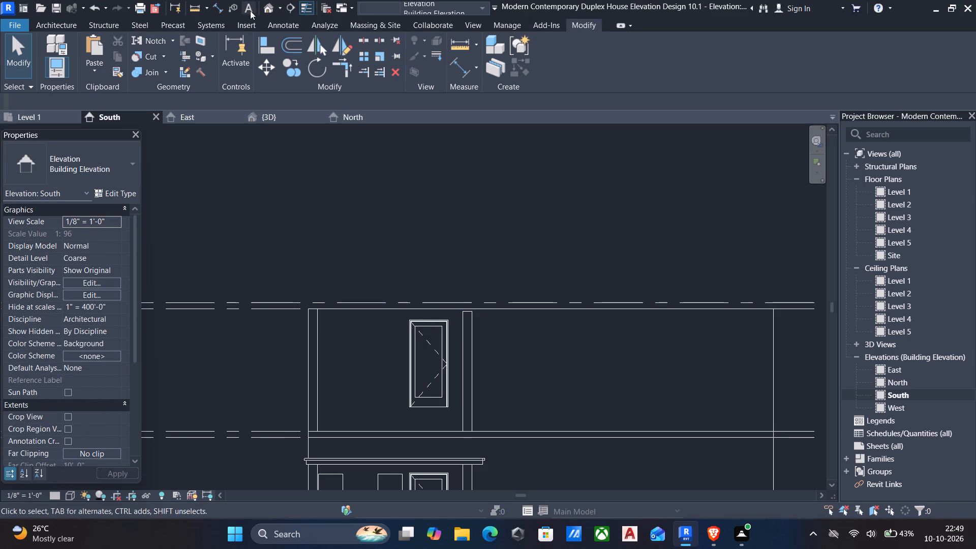
Switch to the default 3D view.
{"action": "left_click", "coordinate": [269, 5]}
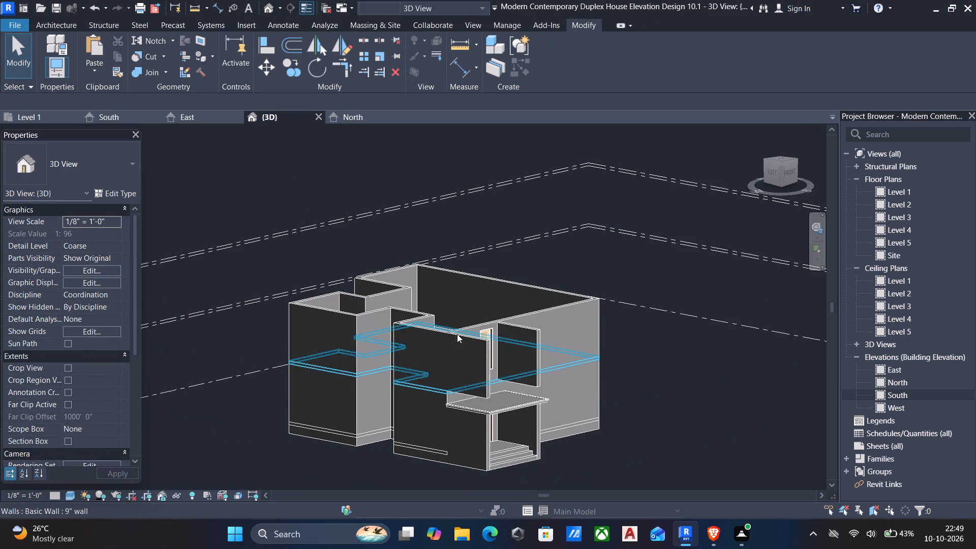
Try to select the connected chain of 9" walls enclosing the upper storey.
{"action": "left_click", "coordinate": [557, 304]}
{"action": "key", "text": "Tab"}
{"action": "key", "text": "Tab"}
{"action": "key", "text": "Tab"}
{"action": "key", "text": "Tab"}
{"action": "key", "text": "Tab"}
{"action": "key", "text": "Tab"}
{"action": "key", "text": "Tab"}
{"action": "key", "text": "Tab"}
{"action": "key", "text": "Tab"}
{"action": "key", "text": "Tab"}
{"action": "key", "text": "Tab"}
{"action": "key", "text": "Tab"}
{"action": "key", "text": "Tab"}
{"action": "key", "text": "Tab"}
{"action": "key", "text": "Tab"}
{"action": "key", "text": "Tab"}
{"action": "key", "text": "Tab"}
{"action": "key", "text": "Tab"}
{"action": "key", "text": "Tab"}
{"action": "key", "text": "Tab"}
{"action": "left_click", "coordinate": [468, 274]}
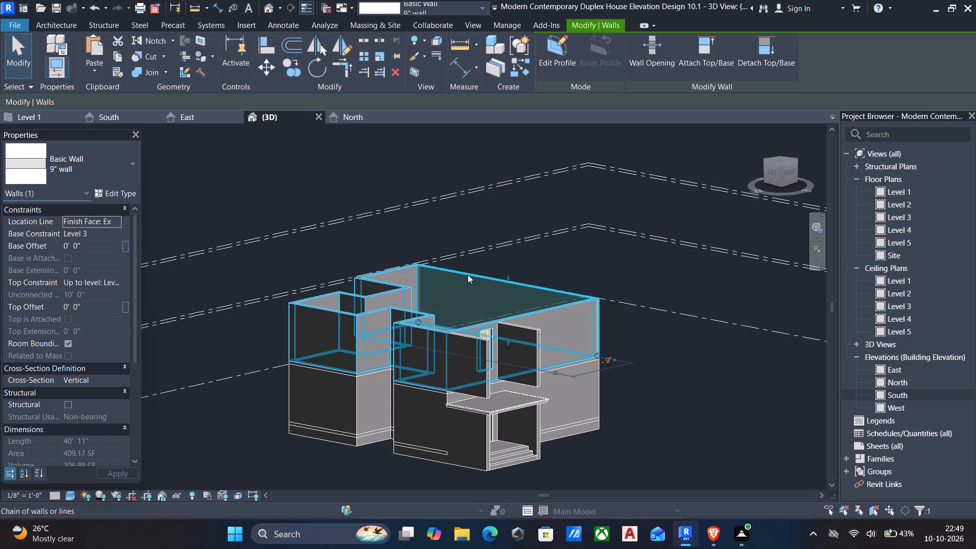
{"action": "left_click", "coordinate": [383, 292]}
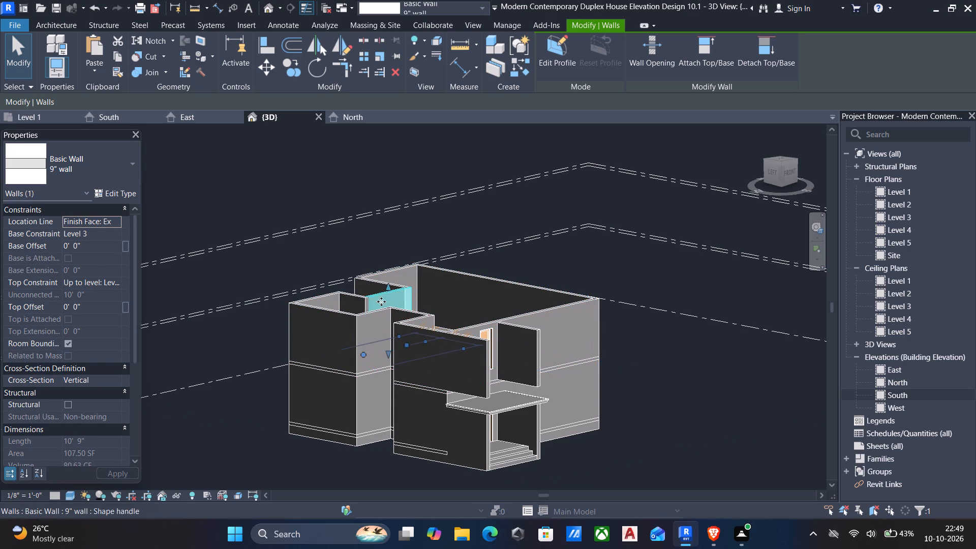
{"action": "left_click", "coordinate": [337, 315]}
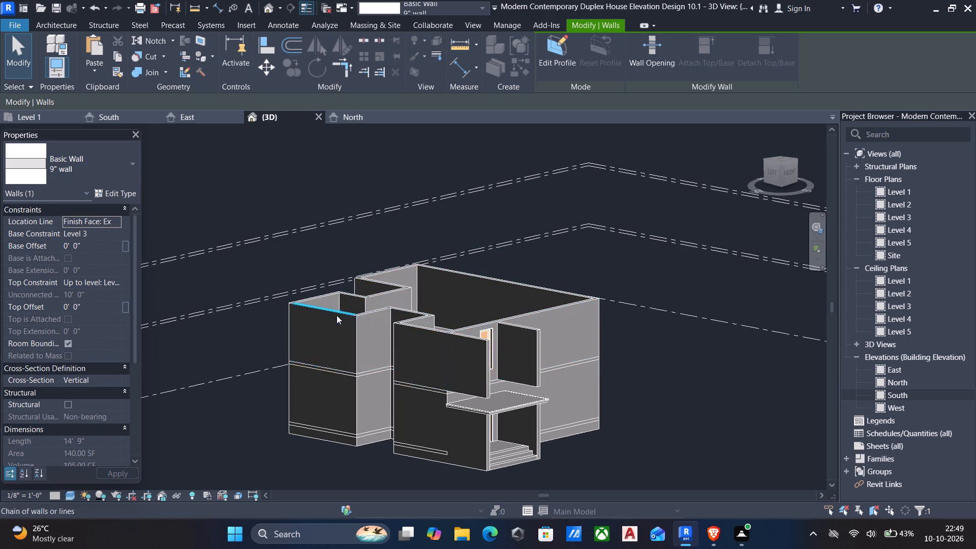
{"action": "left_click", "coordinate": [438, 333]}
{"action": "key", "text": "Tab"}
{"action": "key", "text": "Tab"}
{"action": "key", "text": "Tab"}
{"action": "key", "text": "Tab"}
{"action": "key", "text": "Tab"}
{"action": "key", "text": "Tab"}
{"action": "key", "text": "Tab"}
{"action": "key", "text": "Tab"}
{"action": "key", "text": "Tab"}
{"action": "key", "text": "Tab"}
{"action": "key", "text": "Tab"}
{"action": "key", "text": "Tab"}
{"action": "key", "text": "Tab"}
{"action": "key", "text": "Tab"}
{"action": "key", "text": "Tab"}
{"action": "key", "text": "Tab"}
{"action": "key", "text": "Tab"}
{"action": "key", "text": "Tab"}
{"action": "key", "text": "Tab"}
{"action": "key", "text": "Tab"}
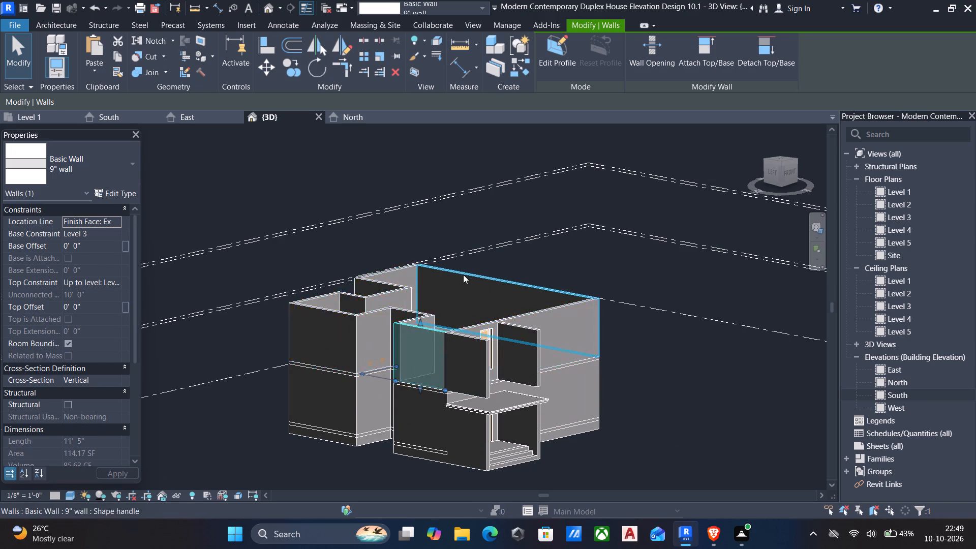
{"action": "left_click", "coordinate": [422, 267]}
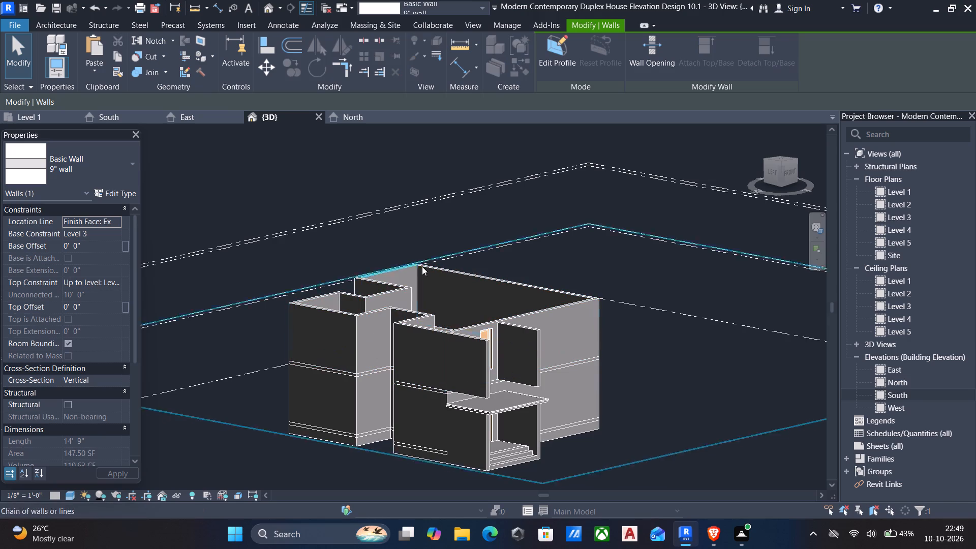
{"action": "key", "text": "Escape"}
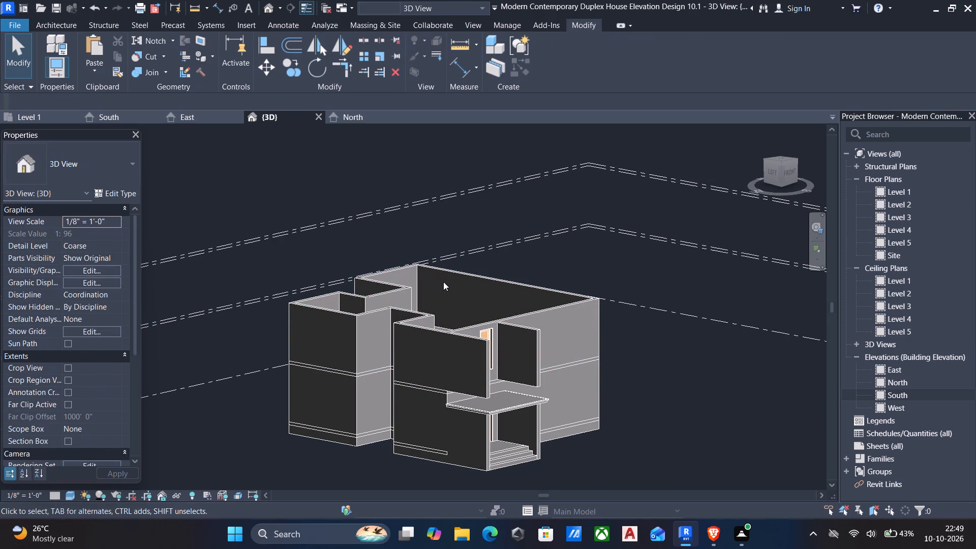
Select the connected chain of upper-storey 9" walls, excluding the two short porch walls, and constrain their tops up to Level 4.
{"action": "left_click", "coordinate": [444, 282]}
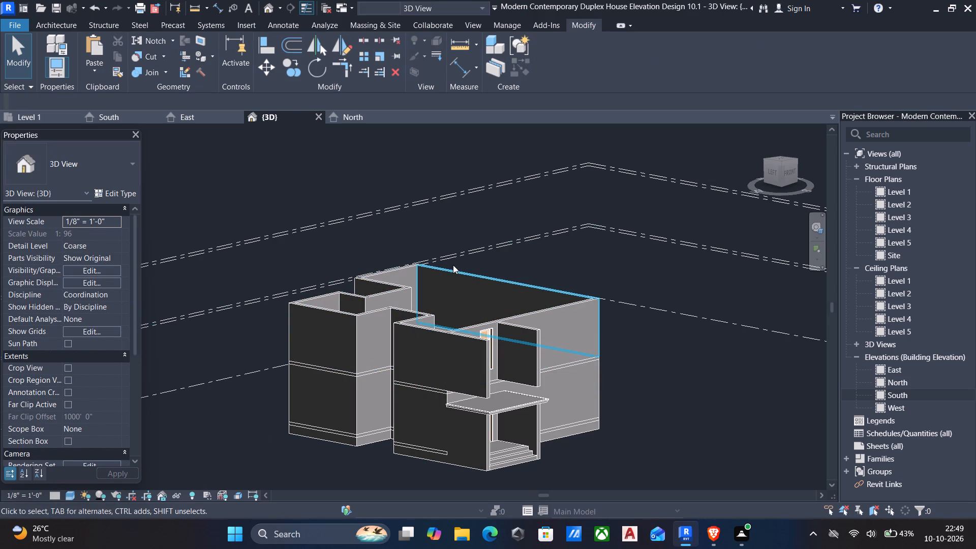
{"action": "left_click", "coordinate": [453, 271]}
{"action": "key", "text": "Tab"}
{"action": "key", "text": "Tab"}
{"action": "key", "text": "Tab"}
{"action": "key", "text": "Tab"}
{"action": "key", "text": "Tab"}
{"action": "key", "text": "Tab"}
{"action": "key", "text": "Tab"}
{"action": "key", "text": "Tab"}
{"action": "key", "text": "Tab"}
{"action": "key", "text": "Tab"}
{"action": "key", "text": "Tab"}
{"action": "key", "text": "Tab"}
{"action": "key", "text": "Tab"}
{"action": "key", "text": "Tab"}
{"action": "key", "text": "Tab"}
{"action": "key", "text": "Tab"}
{"action": "key", "text": "Tab"}
{"action": "key", "text": "Tab"}
{"action": "key", "text": "Tab"}
{"action": "key", "text": "Tab"}
{"action": "left_click", "coordinate": [453, 271]}
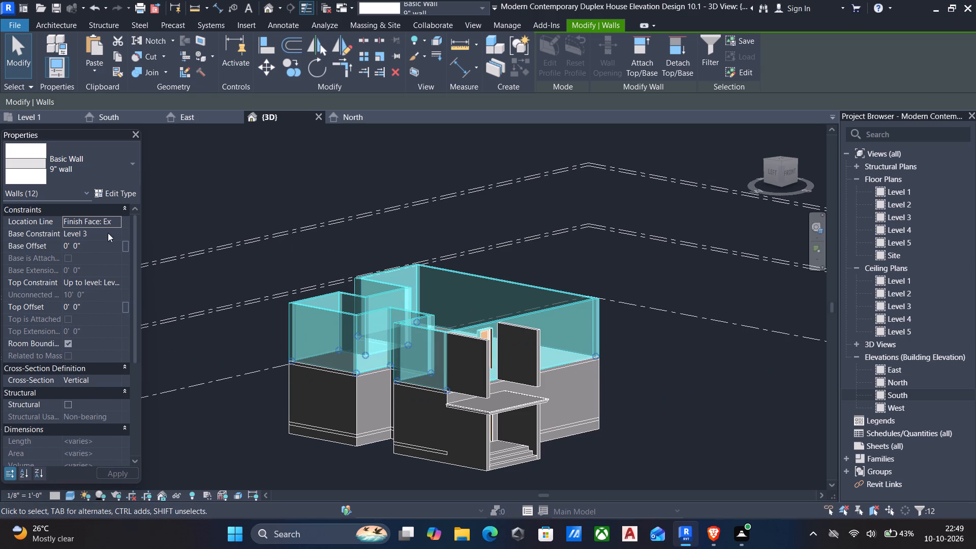
{"action": "left_click", "coordinate": [116, 278]}
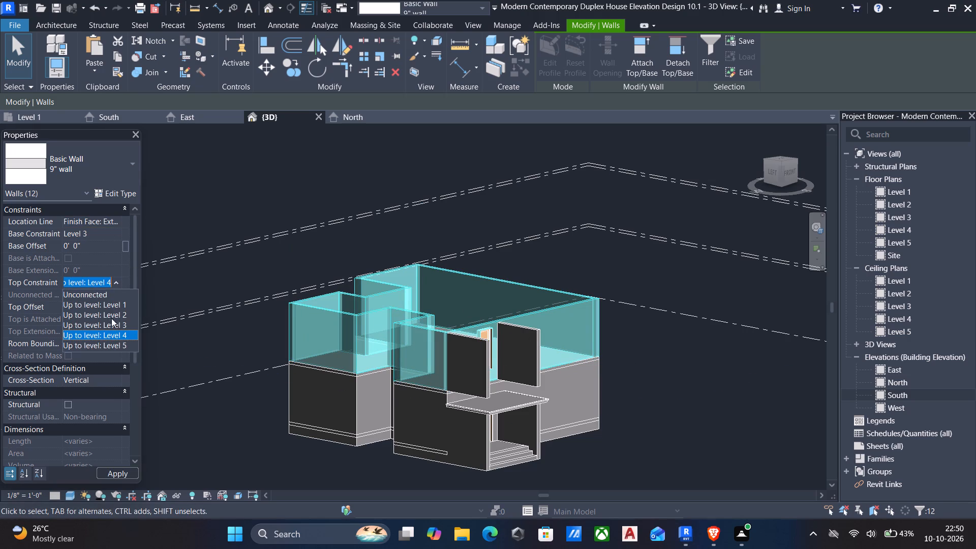
{"action": "left_click", "coordinate": [115, 332]}
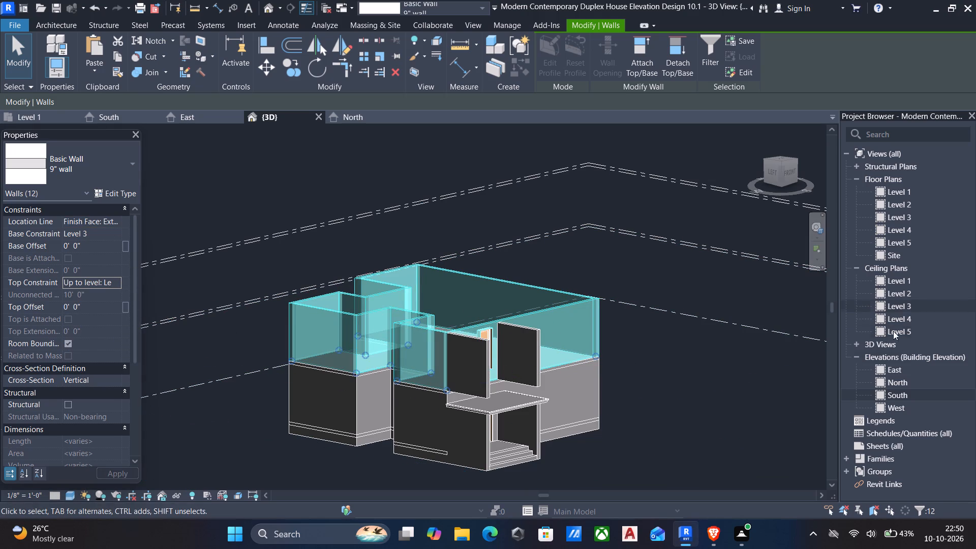
Check the heights and alignment of the upper-storey walls in the South elevation and from the front in 3D.
{"action": "double_click", "coordinate": [911, 392]}
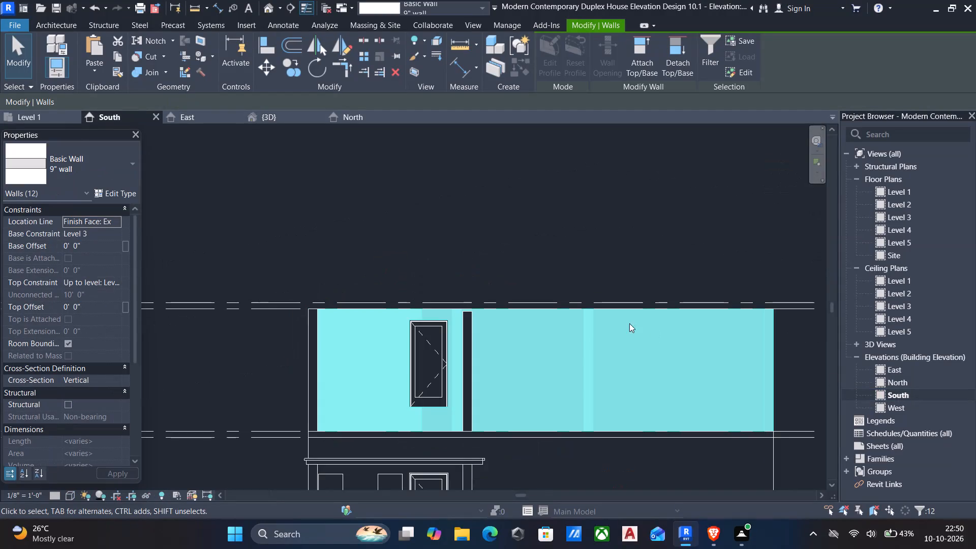
{"action": "middle_click_drag", "start_coordinate": [495, 322], "coordinate": [481, 324]}
{"action": "scroll", "coordinate": [481, 325], "scroll_direction": "down", "scroll_amount": 3}
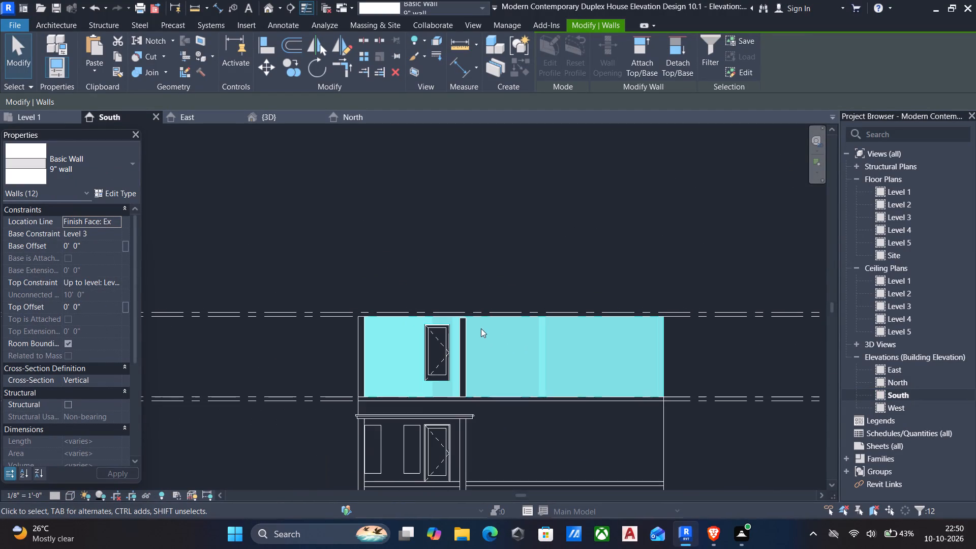
{"action": "key", "text": "Escape"}
{"action": "scroll", "coordinate": [491, 314], "scroll_direction": "down", "scroll_amount": 3}
{"action": "middle_click_drag", "start_coordinate": [485, 316], "coordinate": [499, 375], "text": "shift"}
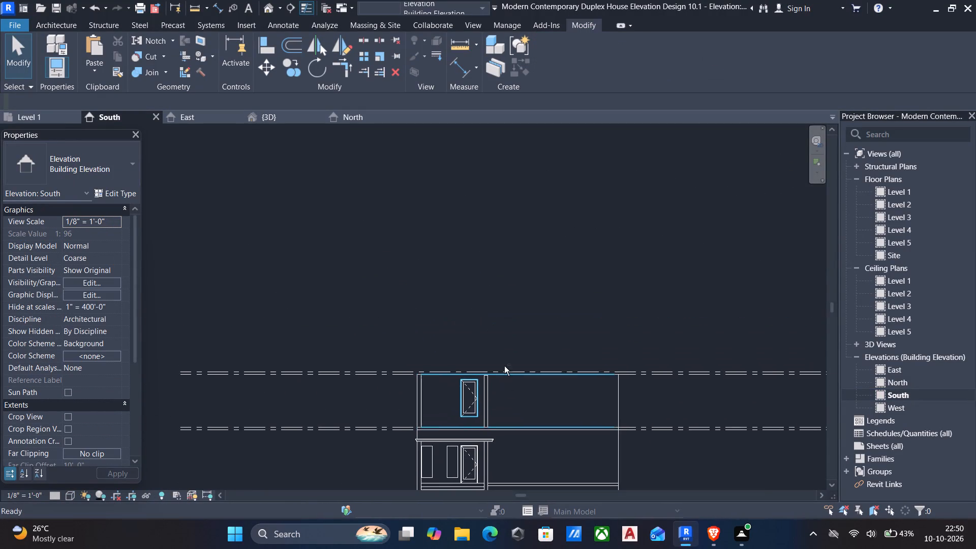
{"action": "left_click", "coordinate": [269, 9]}
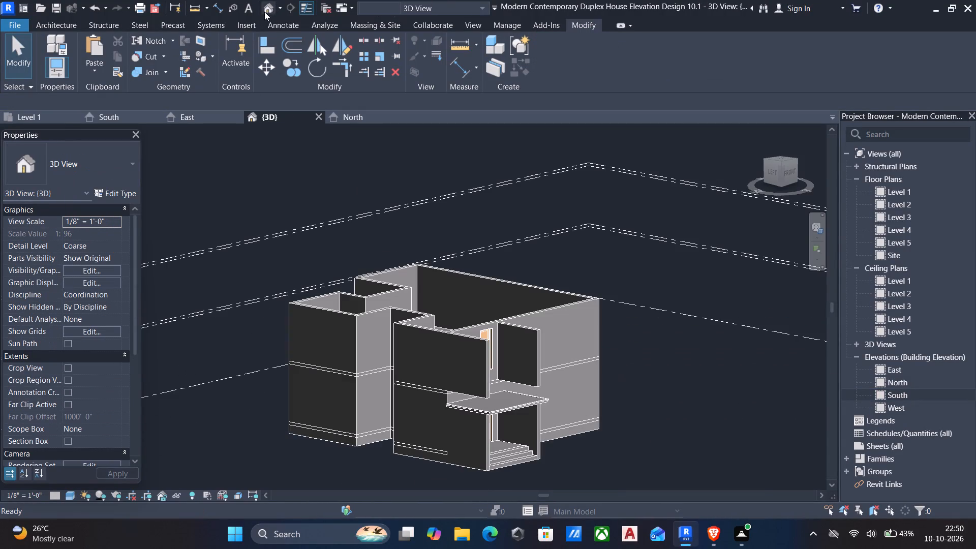
{"action": "scroll", "coordinate": [348, 324], "scroll_direction": "up", "scroll_amount": 6}
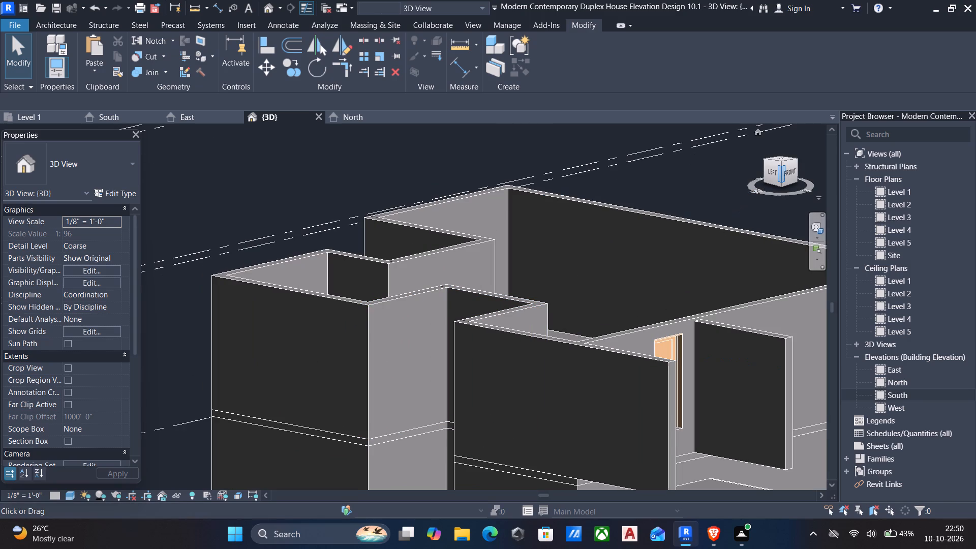
{"action": "left_click", "coordinate": [790, 171]}
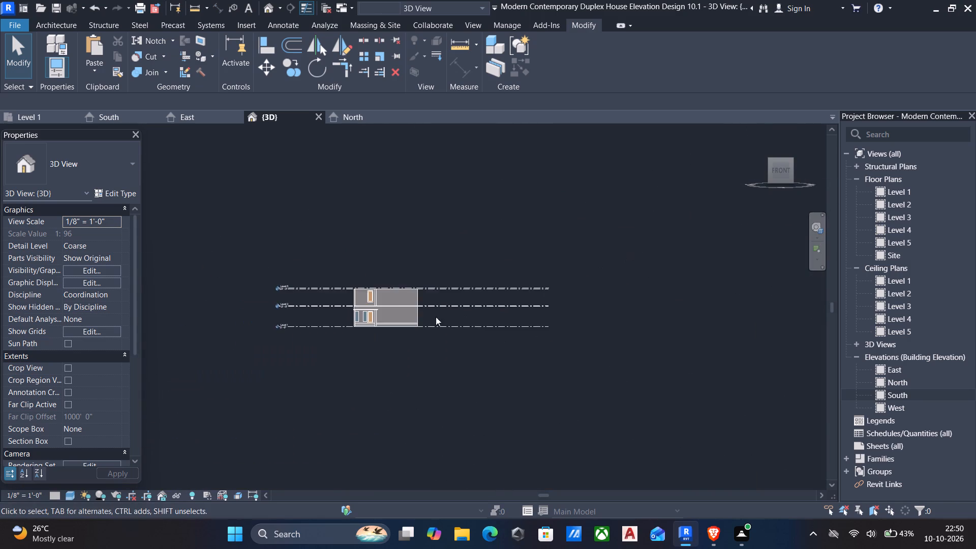
{"action": "scroll", "coordinate": [354, 294], "scroll_direction": "up", "scroll_amount": 7}
{"action": "scroll", "coordinate": [464, 284], "scroll_direction": "up", "scroll_amount": 6}
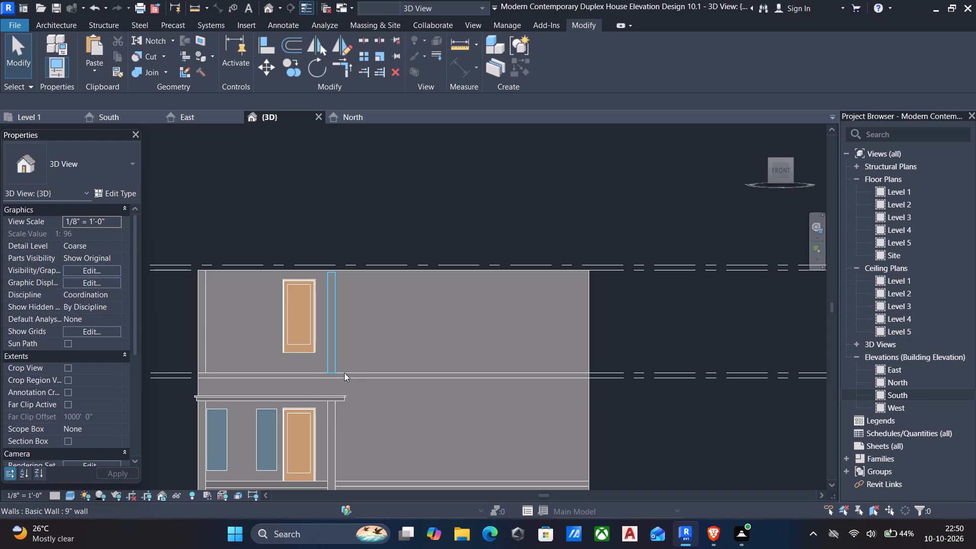
{"action": "scroll", "coordinate": [288, 351], "scroll_direction": "down", "scroll_amount": 2}
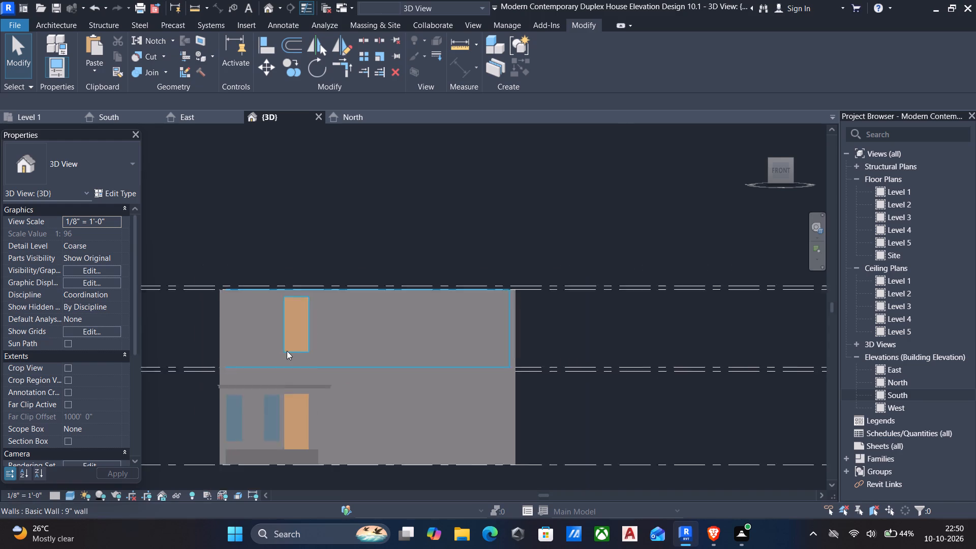
{"action": "scroll", "coordinate": [287, 351], "scroll_direction": "down", "scroll_amount": 2}
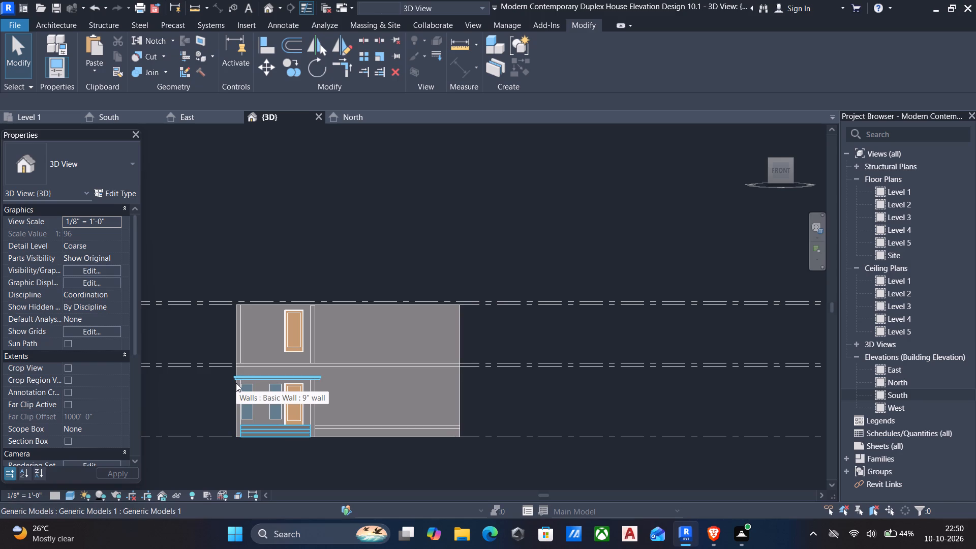
{"action": "left_click", "coordinate": [198, 259]}
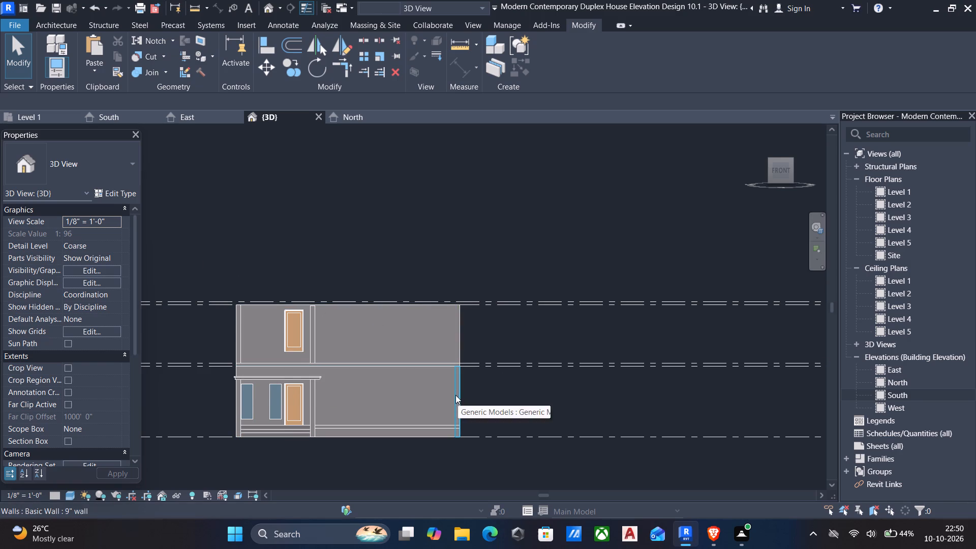
Delete the two short upper-storey porch walls that project above the entrance canopy.
{"action": "middle_click_drag", "start_coordinate": [441, 388], "coordinate": [452, 418], "text": "shift"}
{"action": "middle_click_drag", "start_coordinate": [402, 384], "coordinate": [521, 404]}
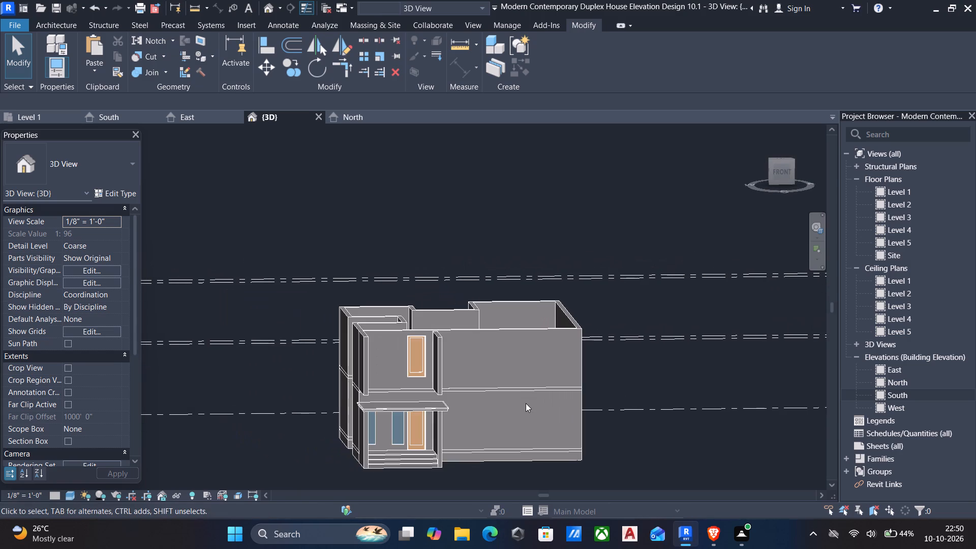
{"action": "scroll", "coordinate": [400, 436], "scroll_direction": "up", "scroll_amount": 3}
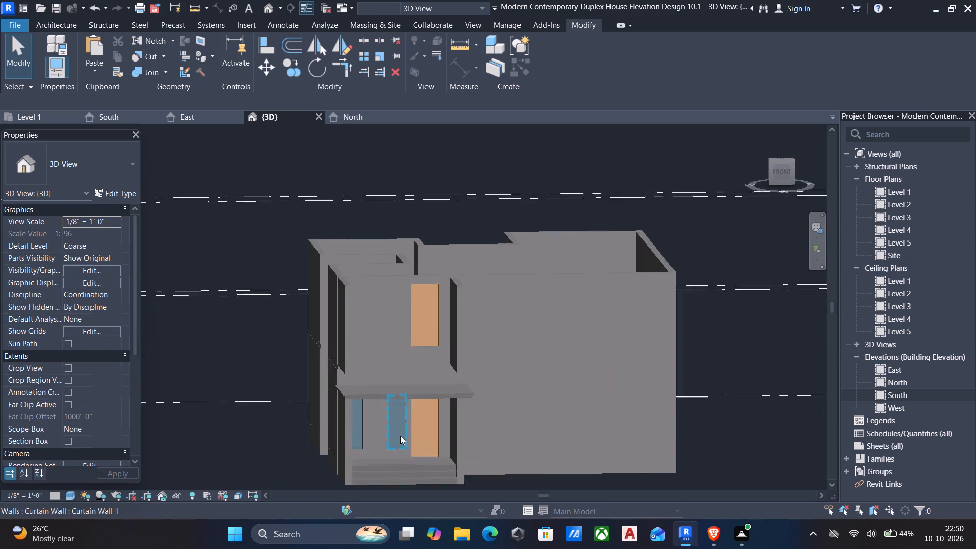
{"action": "scroll", "coordinate": [400, 436], "scroll_direction": "up", "scroll_amount": 1}
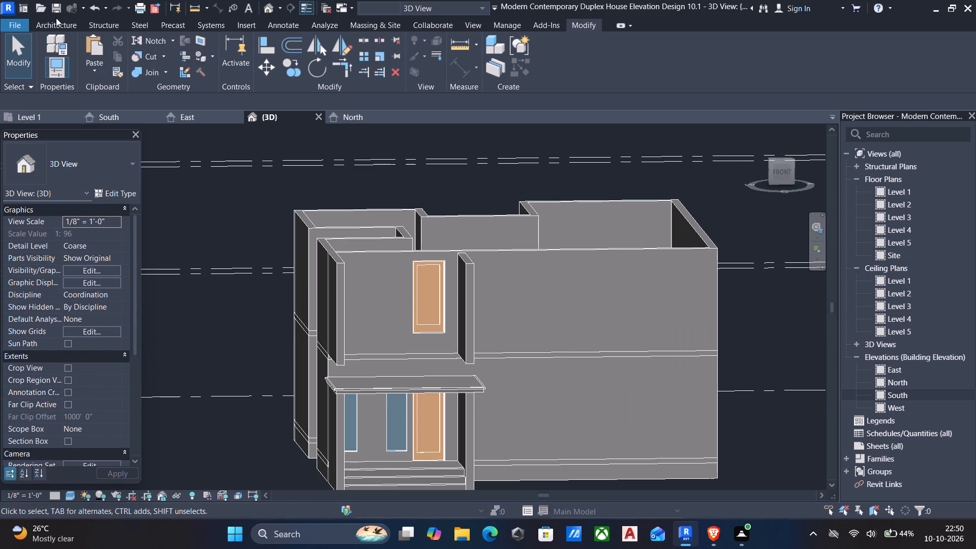
{"action": "scroll", "coordinate": [56, 23], "scroll_direction": "up", "scroll_amount": 1}
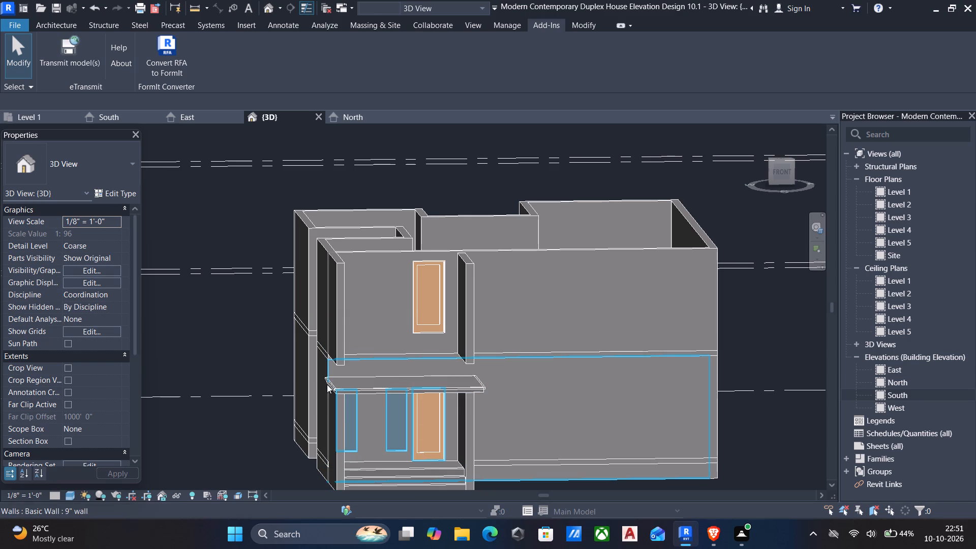
{"action": "left_click", "coordinate": [341, 338]}
{"action": "key", "text": "Delete"}
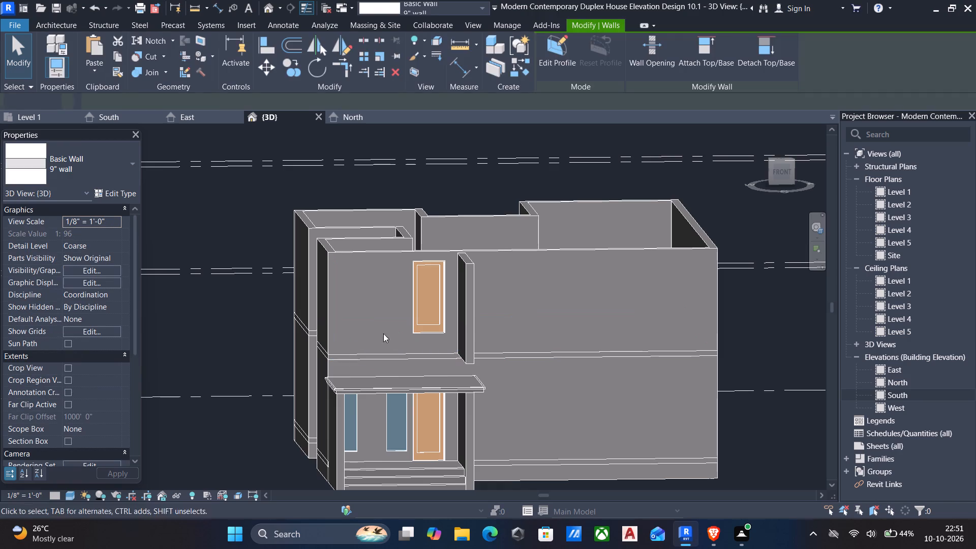
{"action": "left_click", "coordinate": [465, 313]}
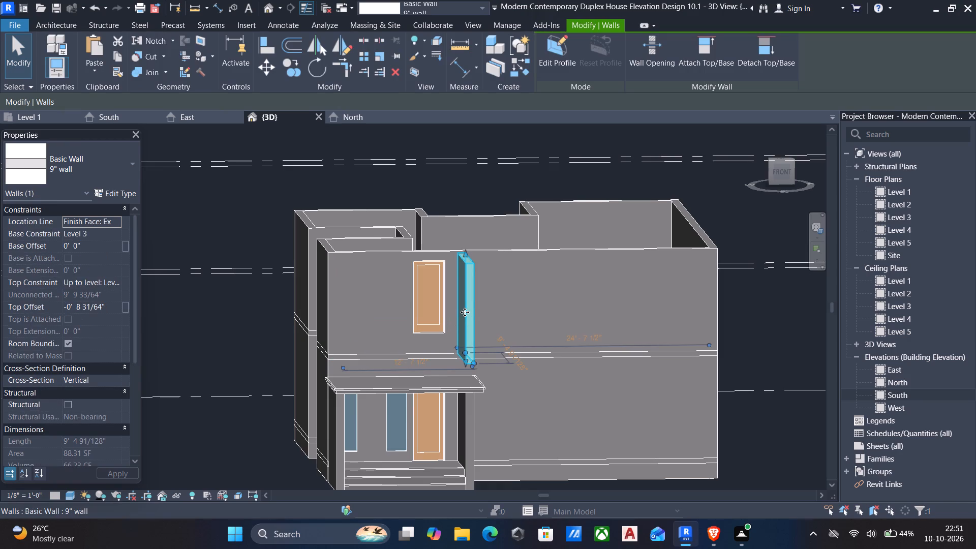
{"action": "key", "text": "Delete"}
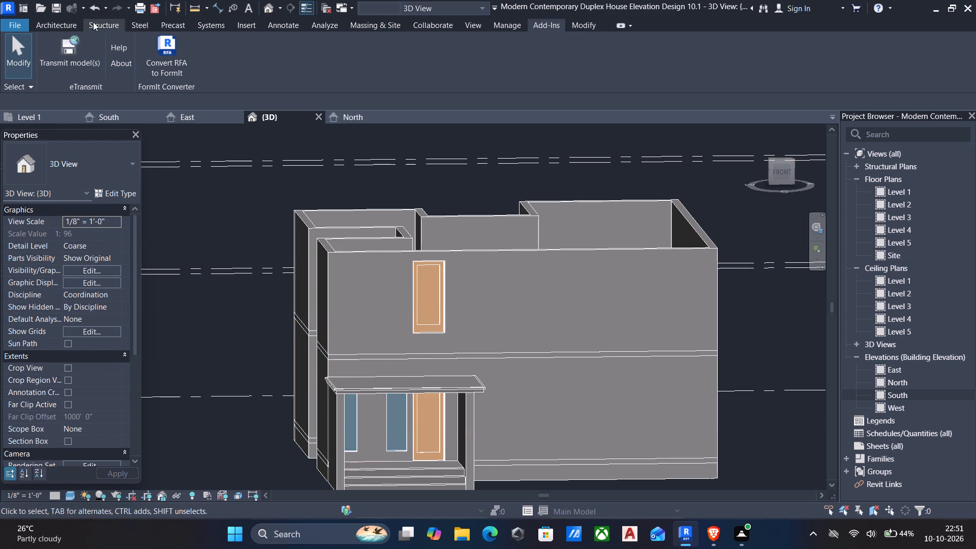
Divide both curtain-wall windows beside the entrance door into three equal 2' high panels with horizontal curtain grid lines.
{"action": "left_click", "coordinate": [65, 21]}
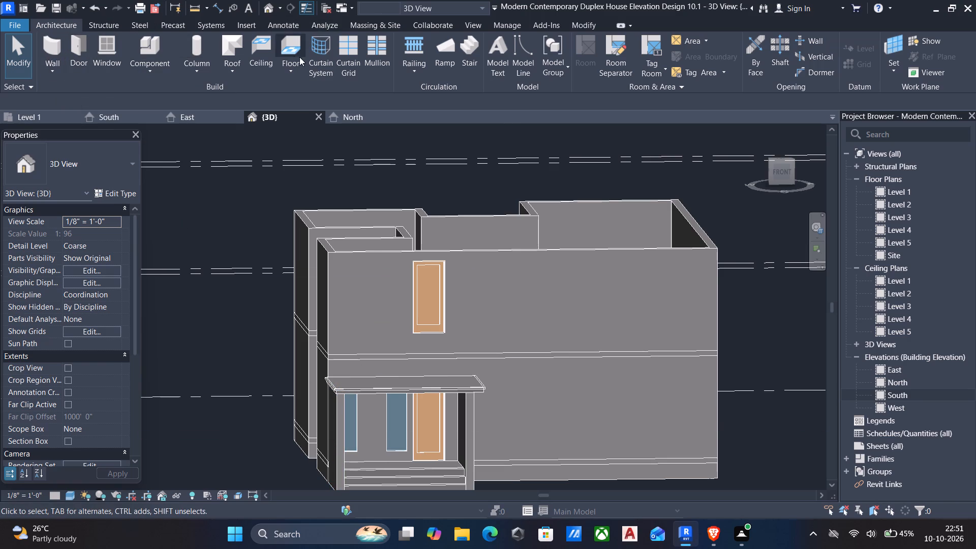
{"action": "left_click", "coordinate": [344, 49]}
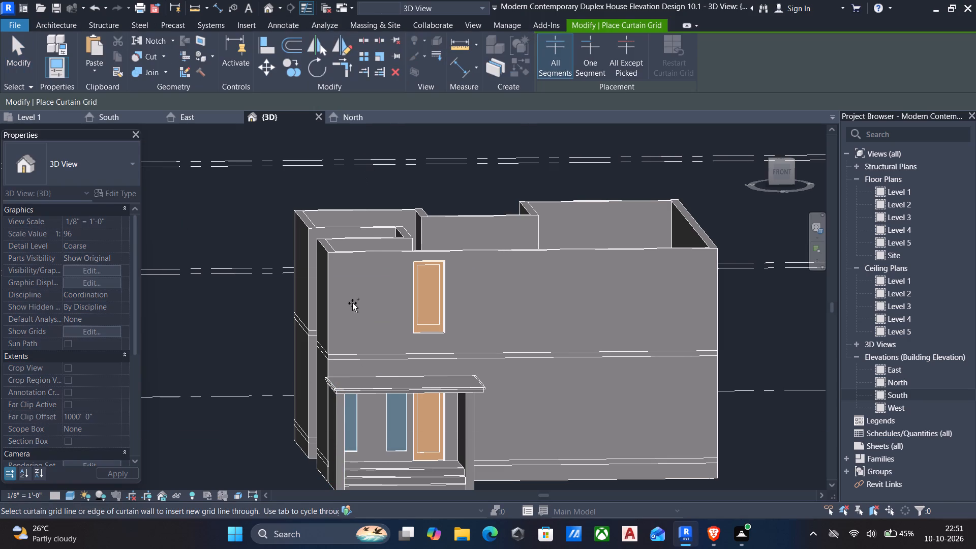
{"action": "left_click", "coordinate": [778, 164]}
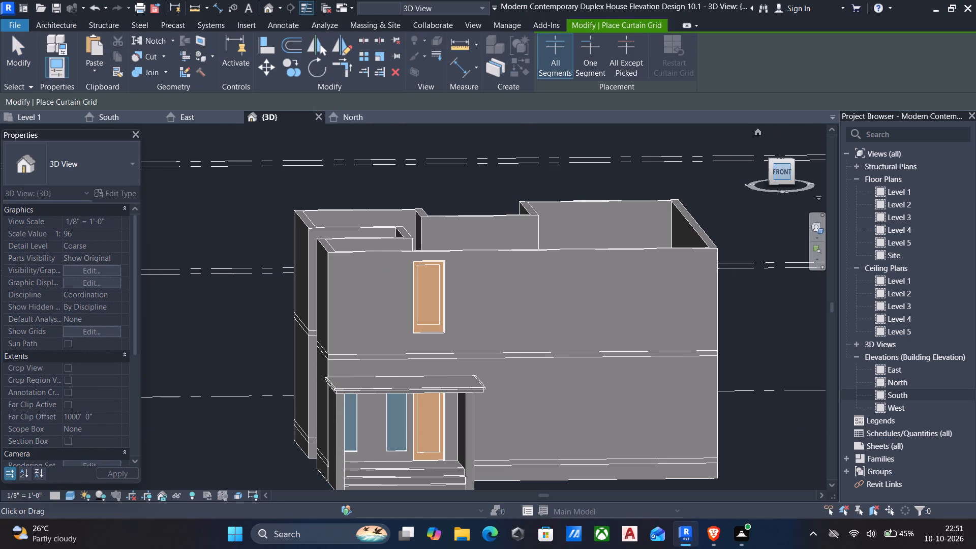
{"action": "scroll", "coordinate": [321, 319], "scroll_direction": "up", "scroll_amount": 5}
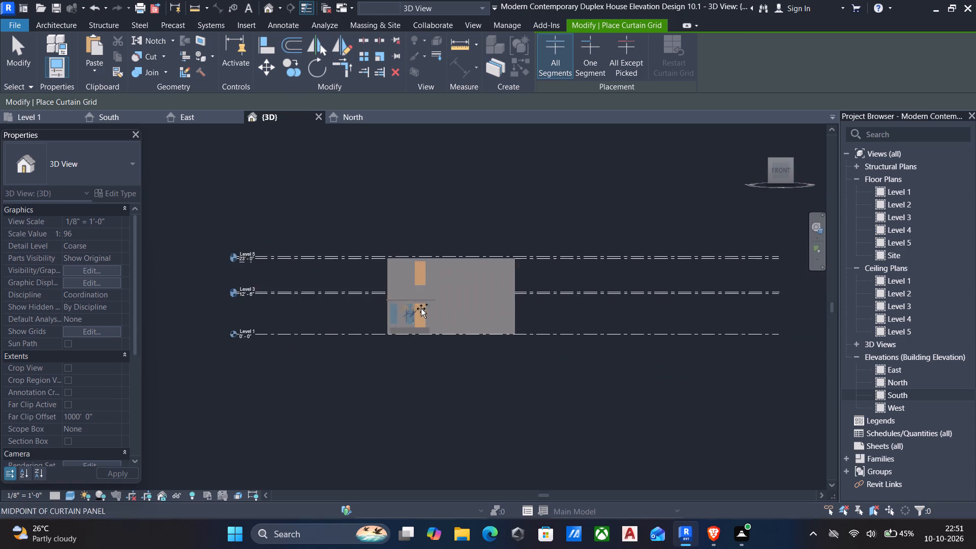
{"action": "scroll", "coordinate": [421, 309], "scroll_direction": "up", "scroll_amount": 6}
{"action": "scroll", "coordinate": [300, 290], "scroll_direction": "up", "scroll_amount": 6}
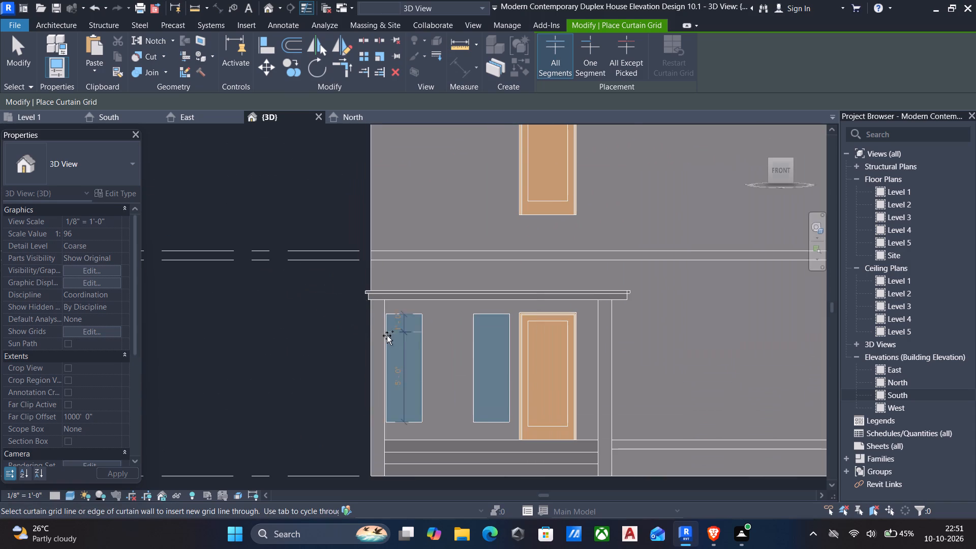
{"action": "scroll", "coordinate": [398, 346], "scroll_direction": "up", "scroll_amount": 5}
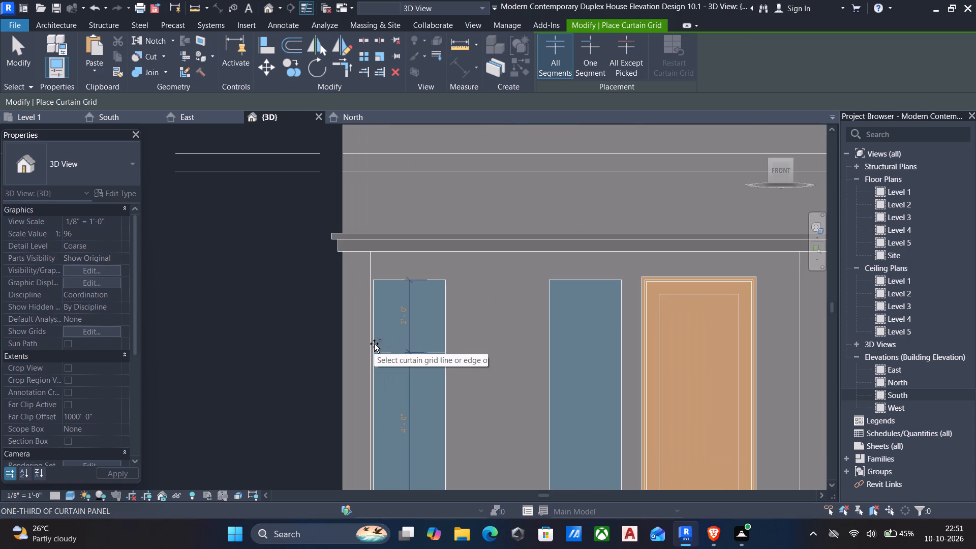
{"action": "left_click", "coordinate": [374, 344]}
{"action": "scroll", "coordinate": [381, 375], "scroll_direction": "down", "scroll_amount": 2}
{"action": "middle_click_drag", "start_coordinate": [381, 375], "coordinate": [389, 349]}
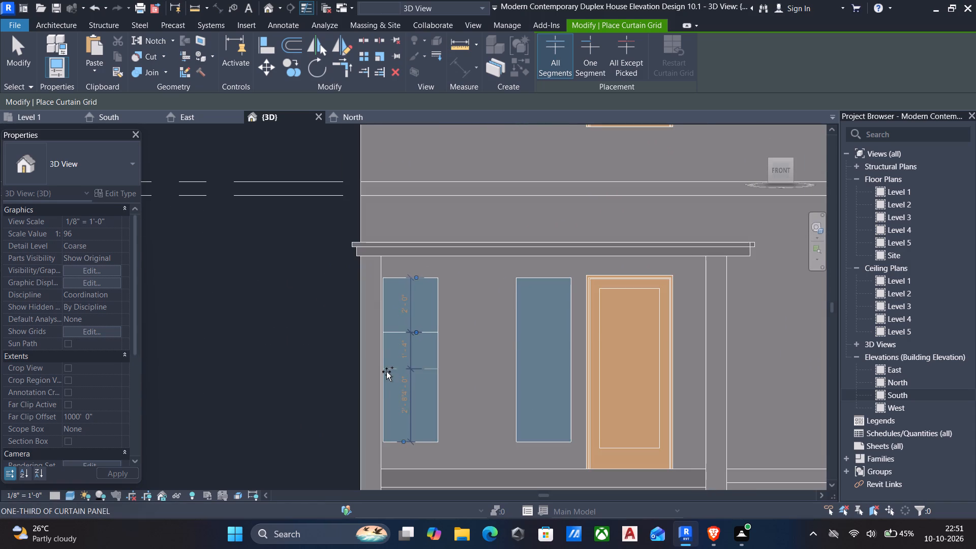
{"action": "left_click", "coordinate": [380, 385]}
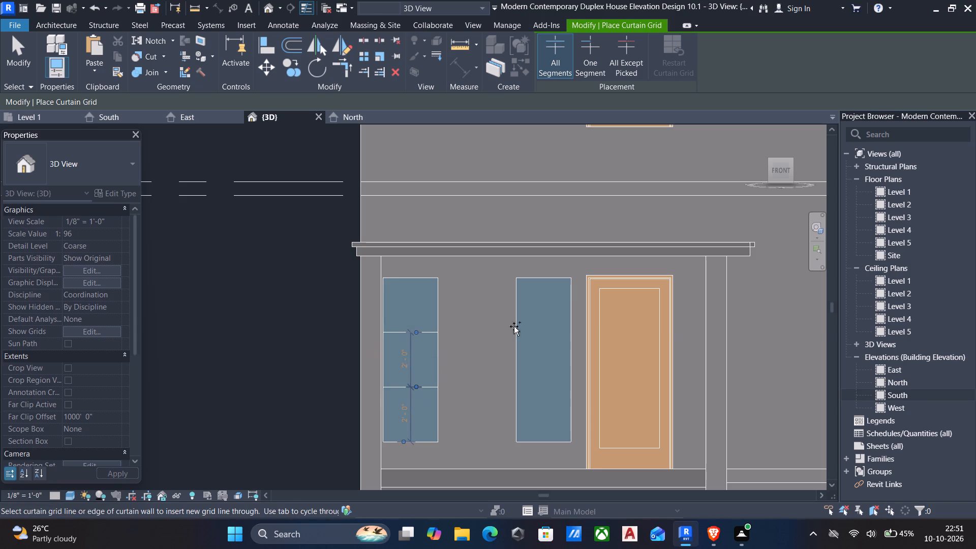
{"action": "left_click", "coordinate": [513, 329]}
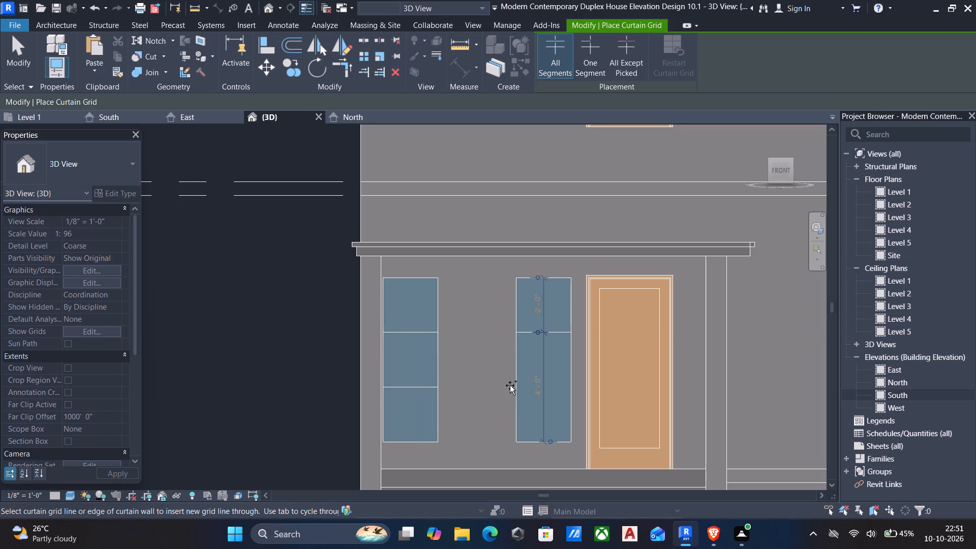
{"action": "left_click", "coordinate": [515, 390]}
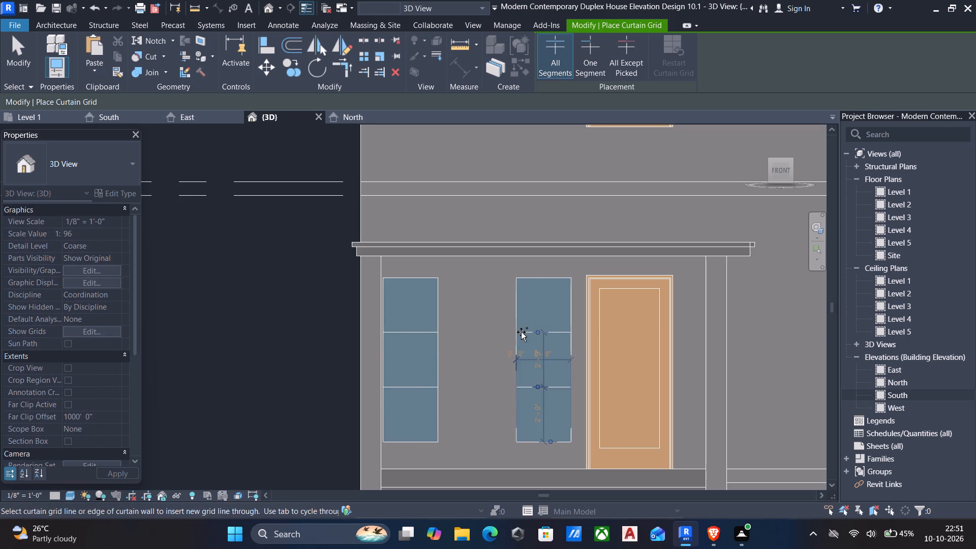
Place 2.5" x 5" rectangular mullions on all grid lines of the two entrance curtain-wall windows.
{"action": "scroll", "coordinate": [521, 332], "scroll_direction": "down", "scroll_amount": 5}
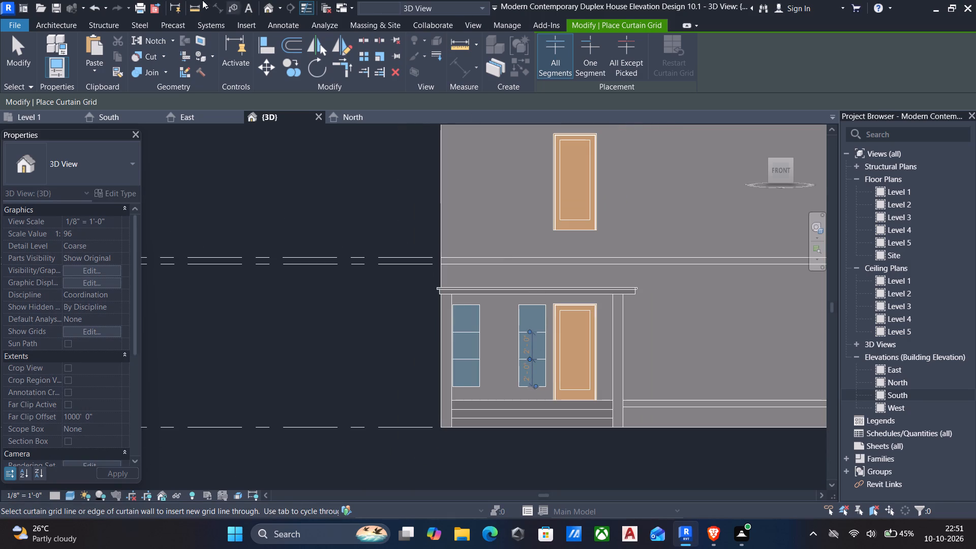
{"action": "left_click", "coordinate": [66, 21]}
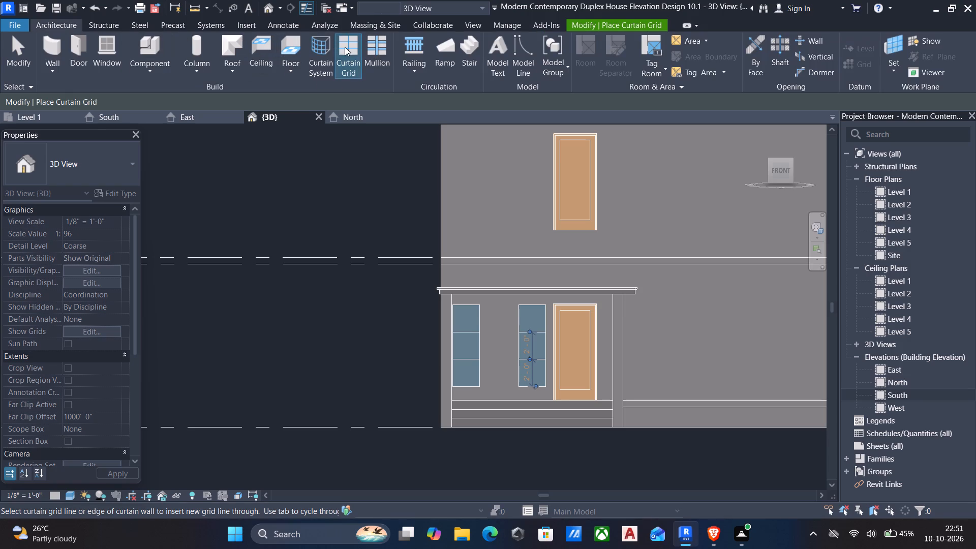
{"action": "left_click", "coordinate": [376, 45]}
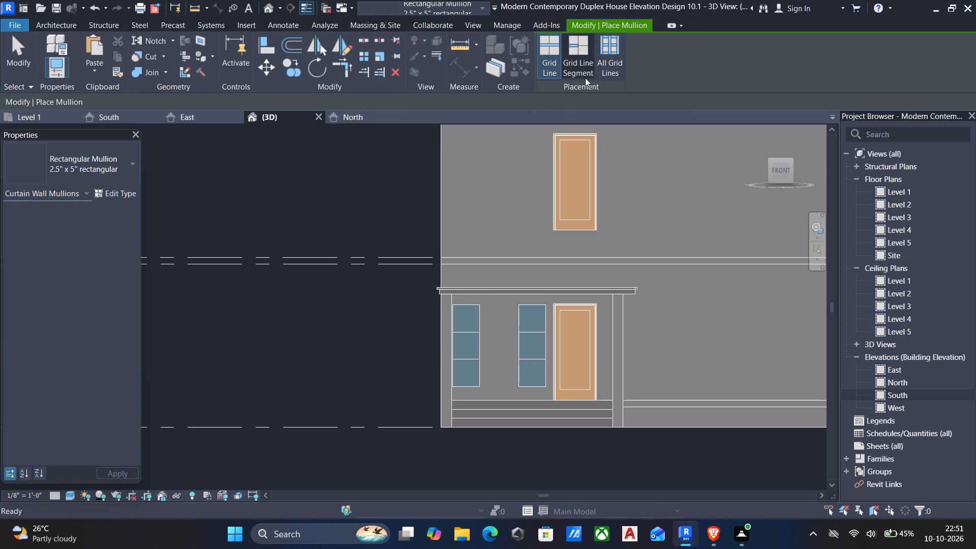
{"action": "left_click", "coordinate": [604, 45]}
{"action": "left_click", "coordinate": [518, 308]}
{"action": "left_click", "coordinate": [464, 309]}
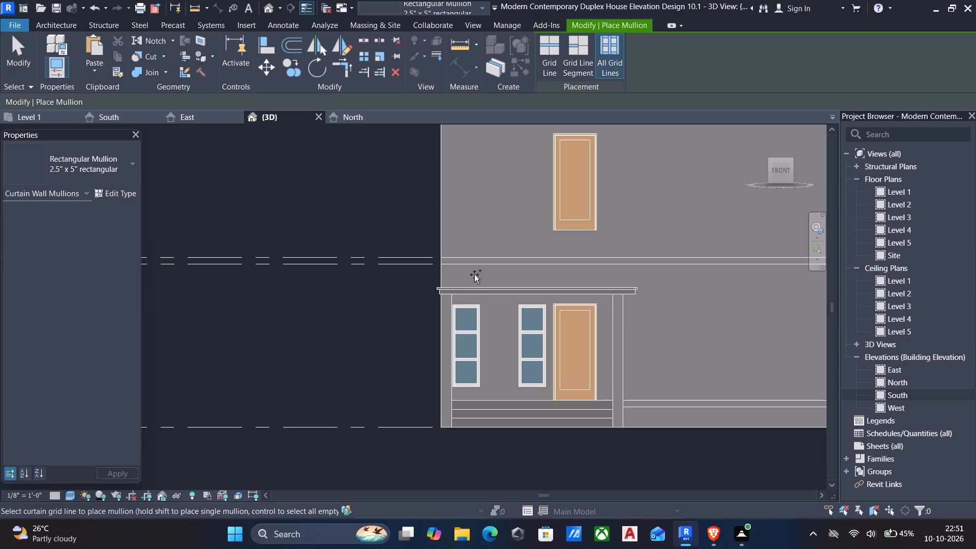
{"action": "key", "text": "Escape"}
{"action": "key", "text": "Escape"}
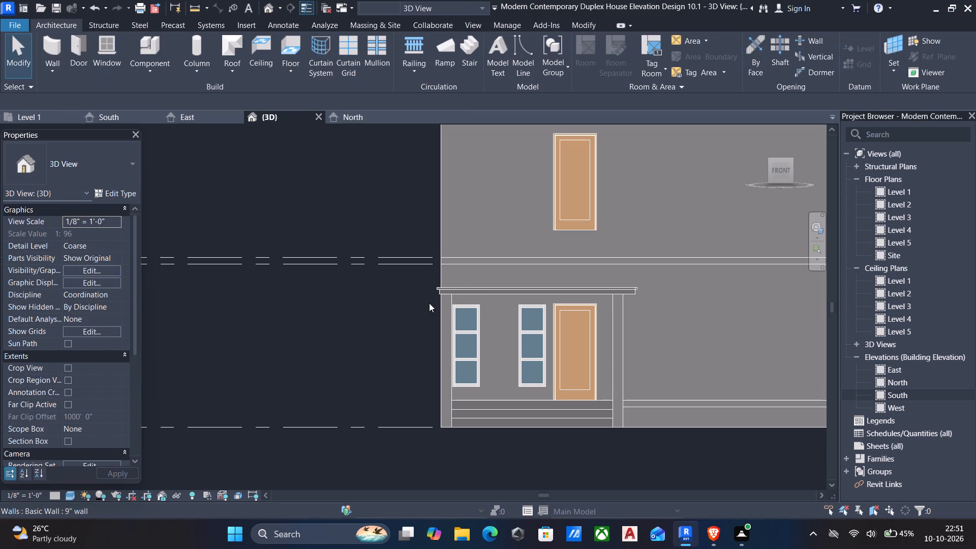
{"action": "key", "text": "Escape"}
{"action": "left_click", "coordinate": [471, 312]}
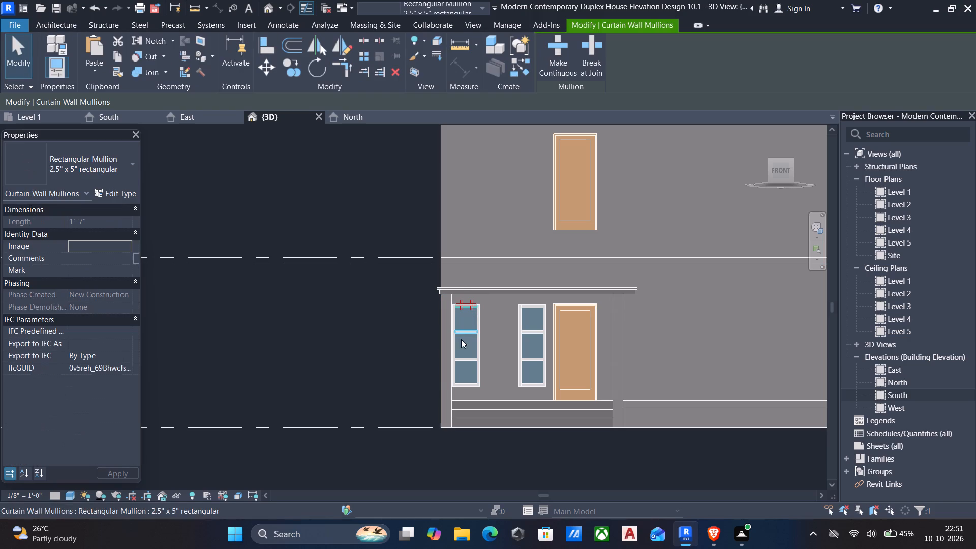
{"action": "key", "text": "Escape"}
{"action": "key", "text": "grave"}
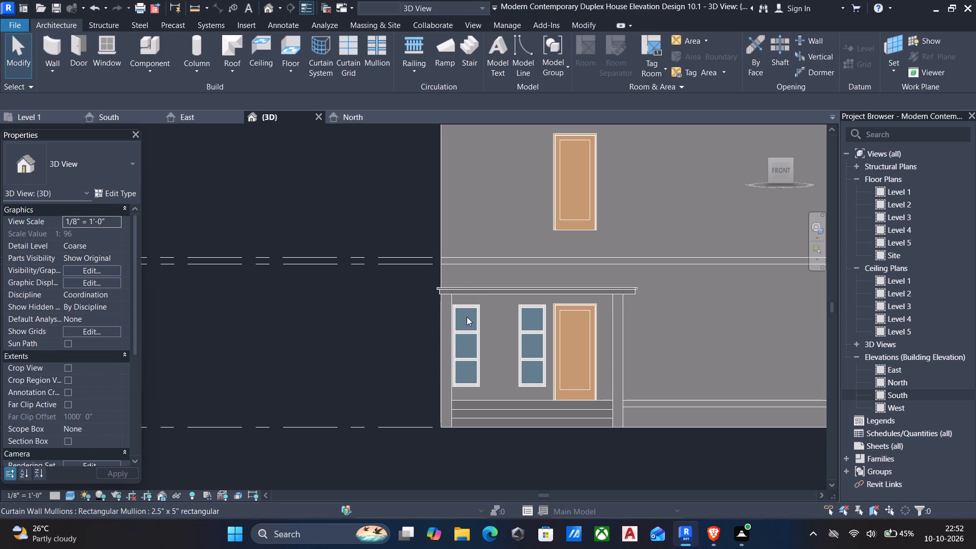
Nudge the ground-floor curtain-wall window farthest from the door slightly toward the door, clear of the porch side wall.
{"action": "left_click", "coordinate": [464, 383]}
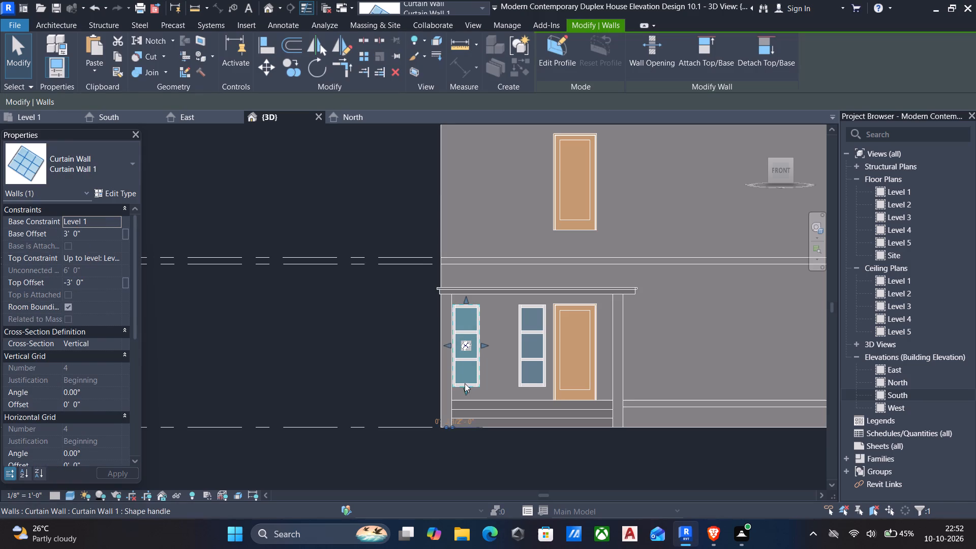
{"action": "key", "text": "Right"}
{"action": "key", "text": "Right"}
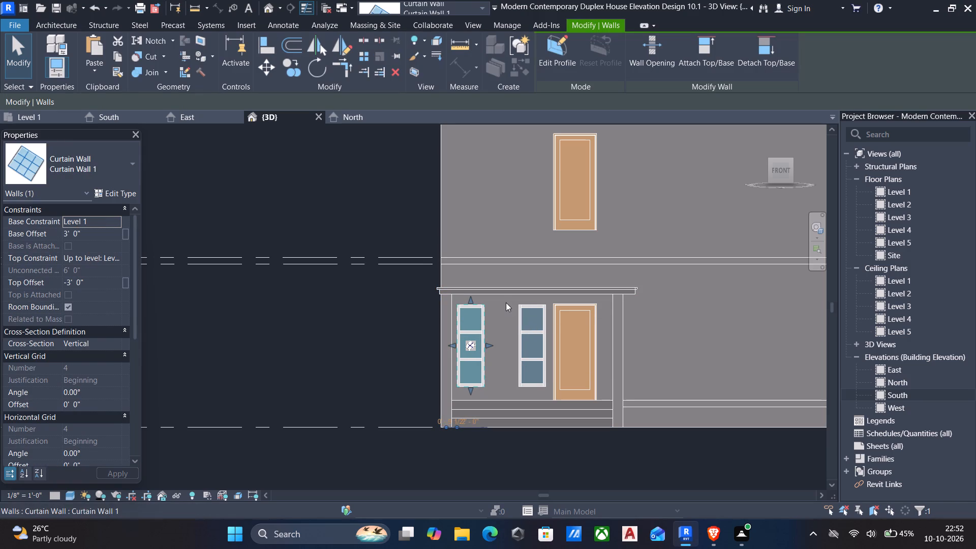
{"action": "key", "text": "Escape"}
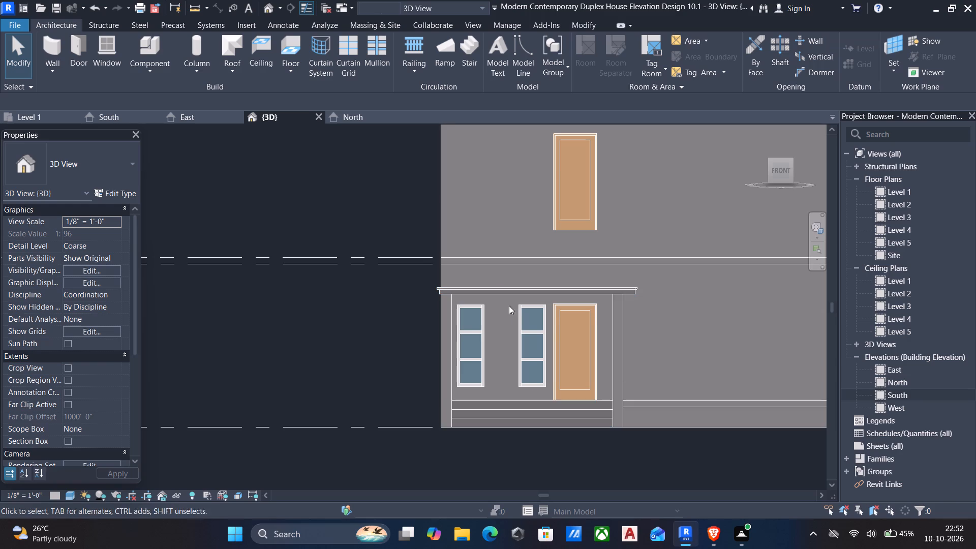
Copy both entrance curtain-wall windows and paste them aligned to Level 3.
{"action": "middle_click_drag", "start_coordinate": [636, 331], "coordinate": [563, 391]}
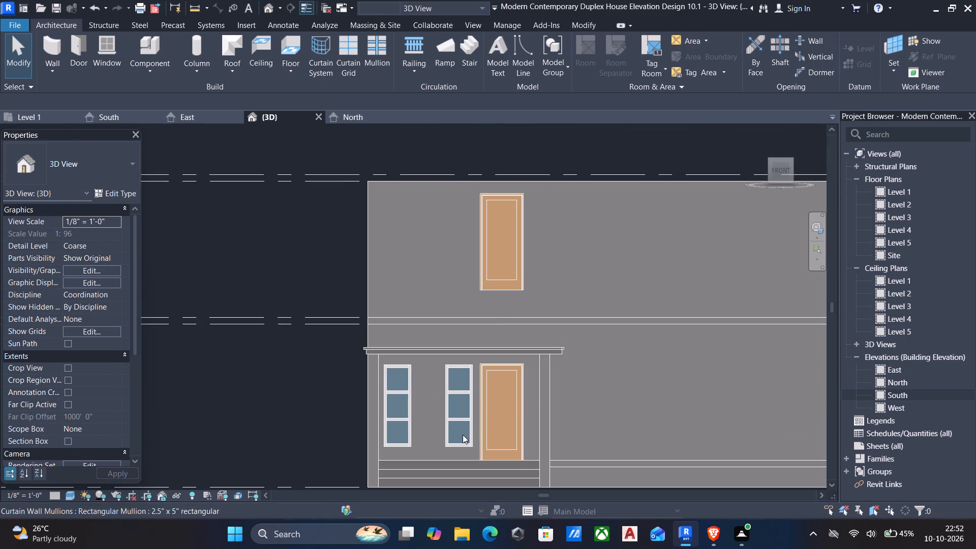
{"action": "left_click", "coordinate": [451, 446]}
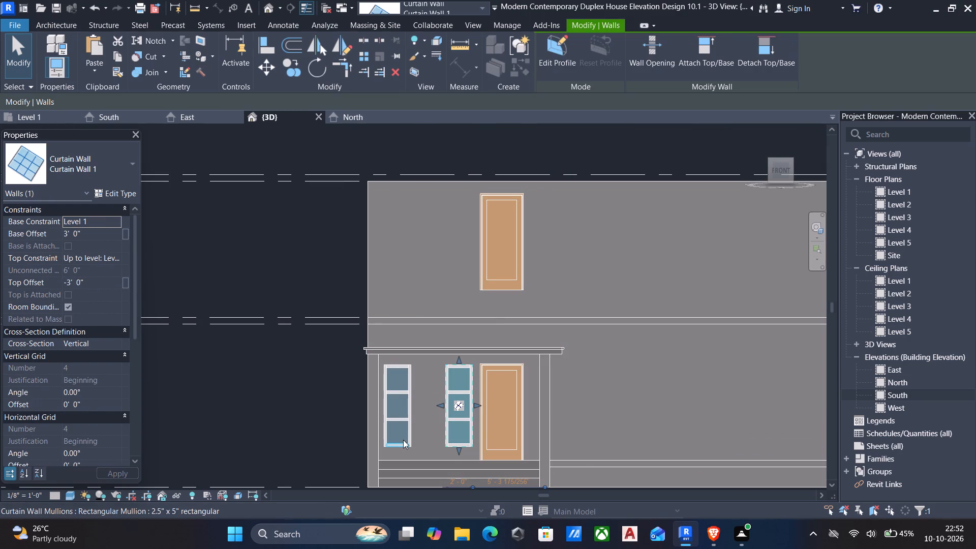
{"action": "left_click", "coordinate": [400, 445], "text": "ctrl"}
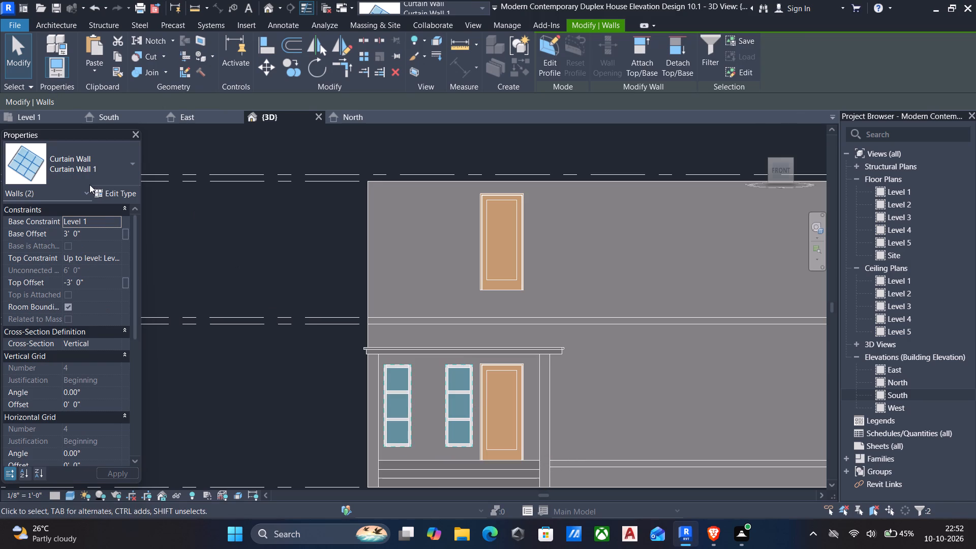
{"action": "left_click", "coordinate": [114, 56]}
{"action": "left_click", "coordinate": [90, 68]}
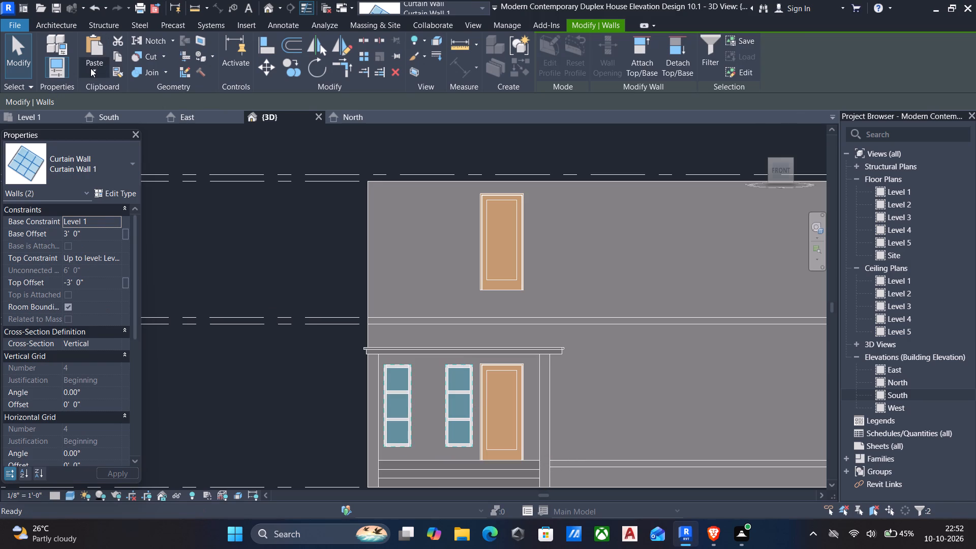
{"action": "left_click", "coordinate": [109, 122]}
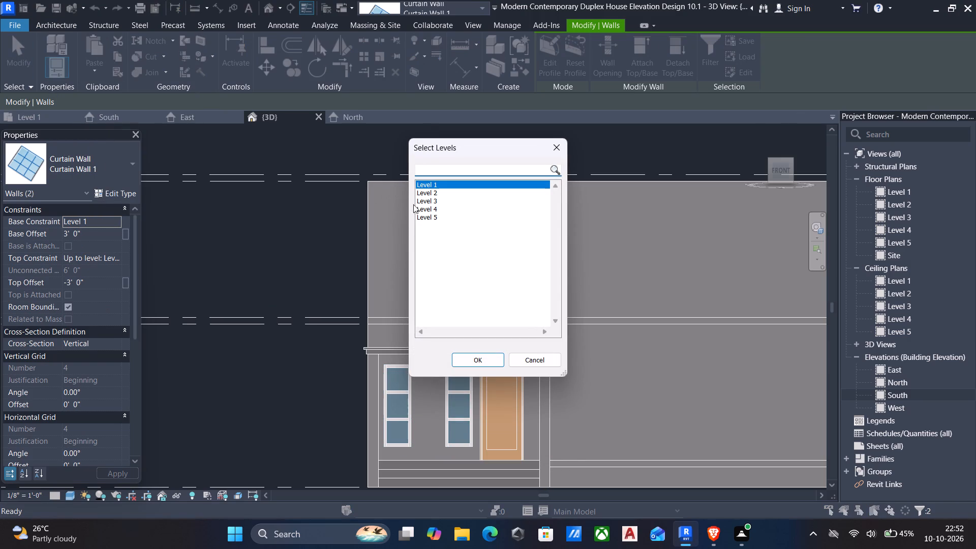
{"action": "left_click", "coordinate": [431, 203]}
{"action": "left_click", "coordinate": [484, 364]}
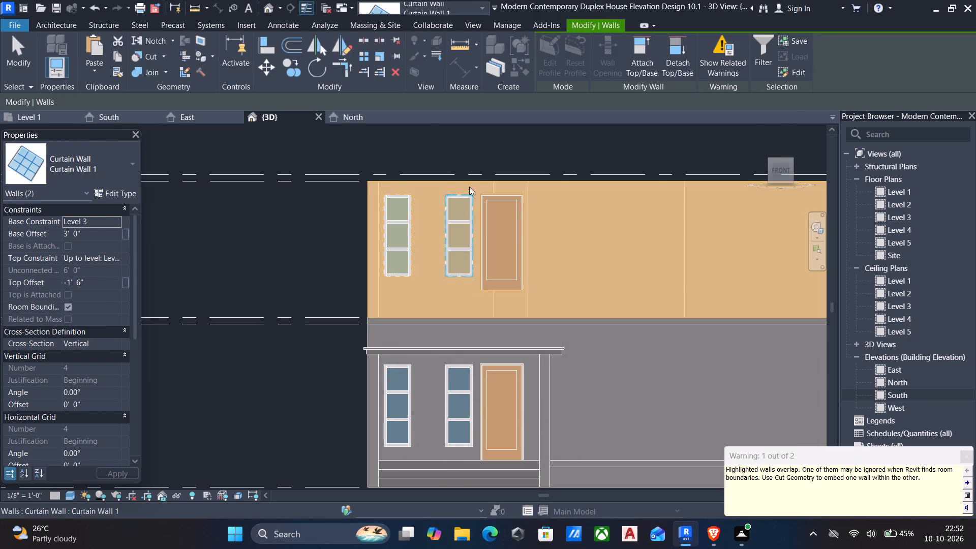
In the Level 3 floor plan, cut the front 9" wall with both pasted curtain-wall windows using Cut Geometry.
{"action": "double_click", "coordinate": [894, 213]}
{"action": "scroll", "coordinate": [353, 311], "scroll_direction": "up", "scroll_amount": 5}
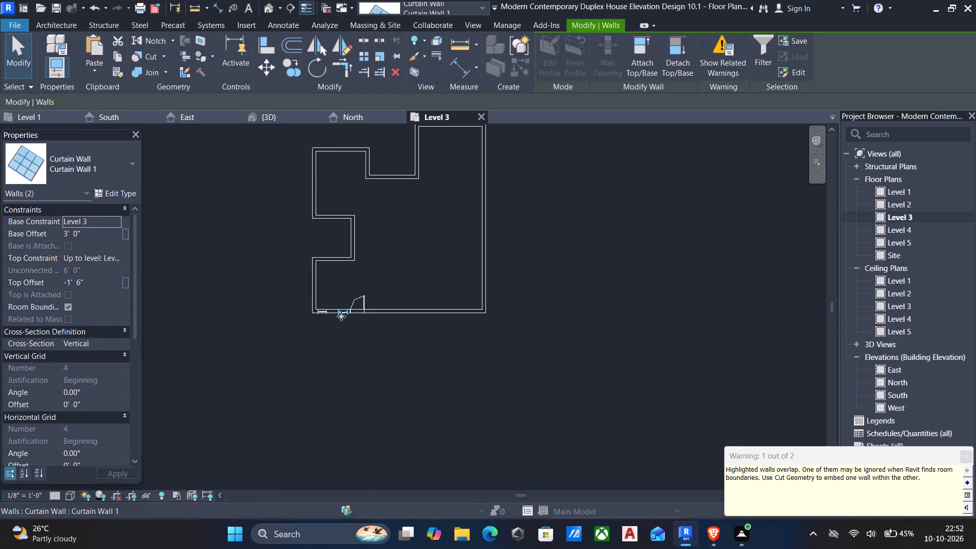
{"action": "scroll", "coordinate": [328, 327], "scroll_direction": "up", "scroll_amount": 6}
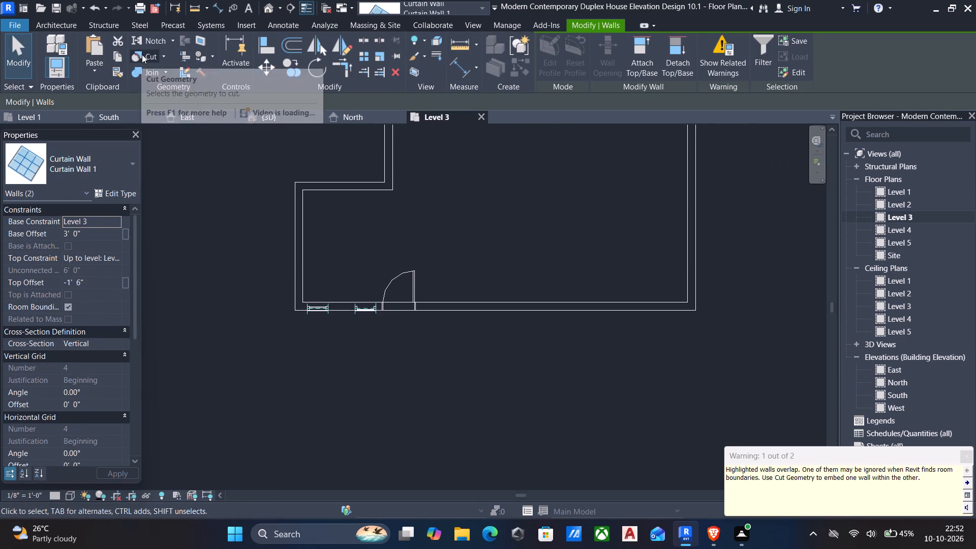
{"action": "left_click", "coordinate": [149, 54]}
{"action": "scroll", "coordinate": [353, 313], "scroll_direction": "up", "scroll_amount": 4}
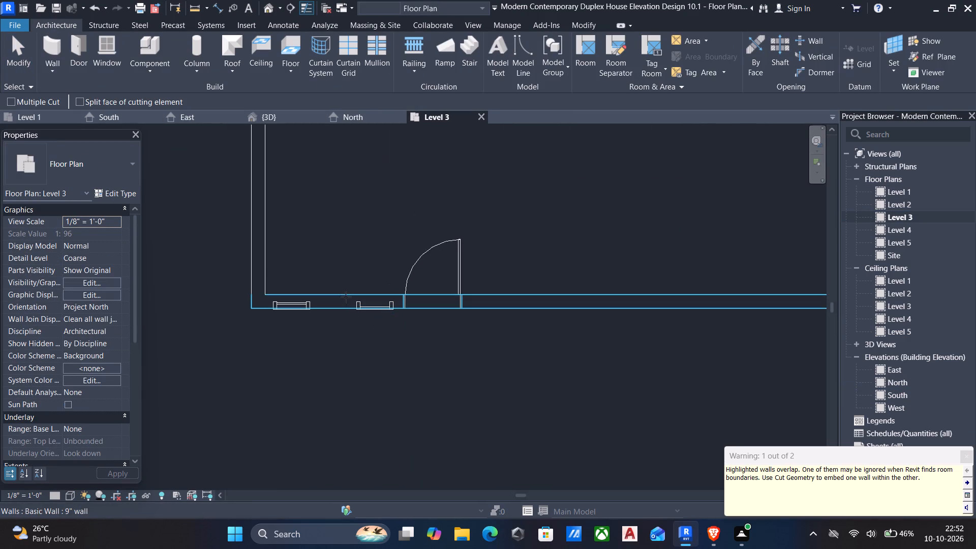
{"action": "left_click", "coordinate": [343, 295]}
{"action": "left_click", "coordinate": [373, 308]}
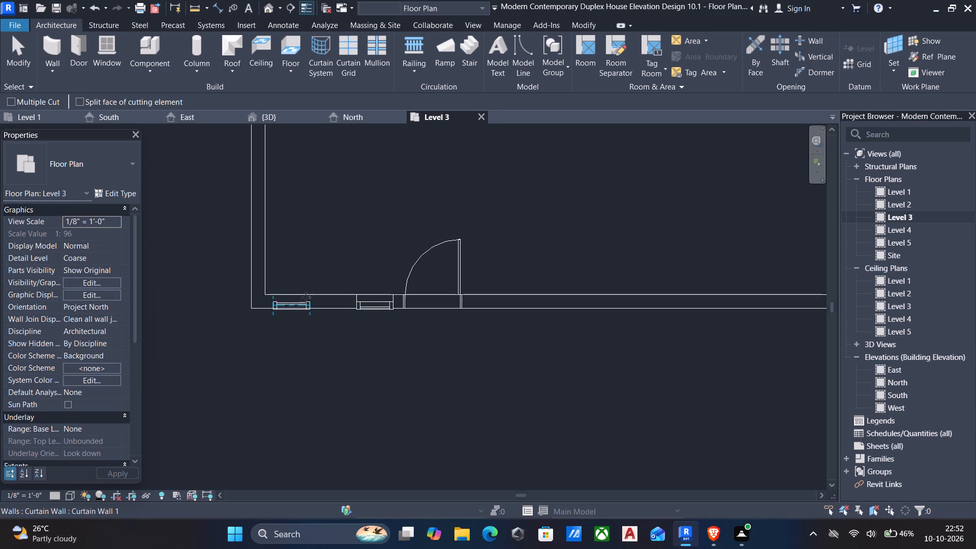
{"action": "left_click", "coordinate": [288, 292]}
{"action": "left_click", "coordinate": [288, 306]}
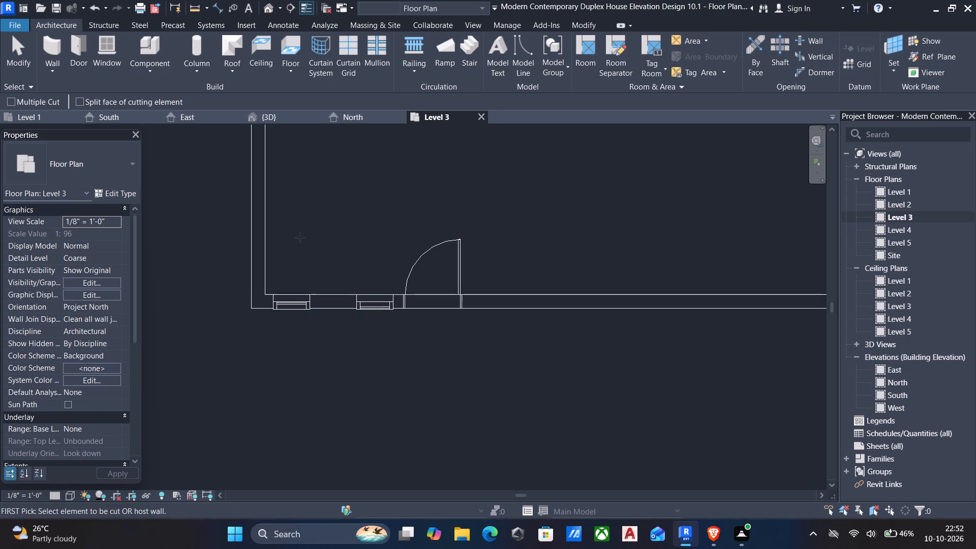
In the 3D view, set the upper-storey door's sill height to 0.
{"action": "left_click", "coordinate": [267, 7]}
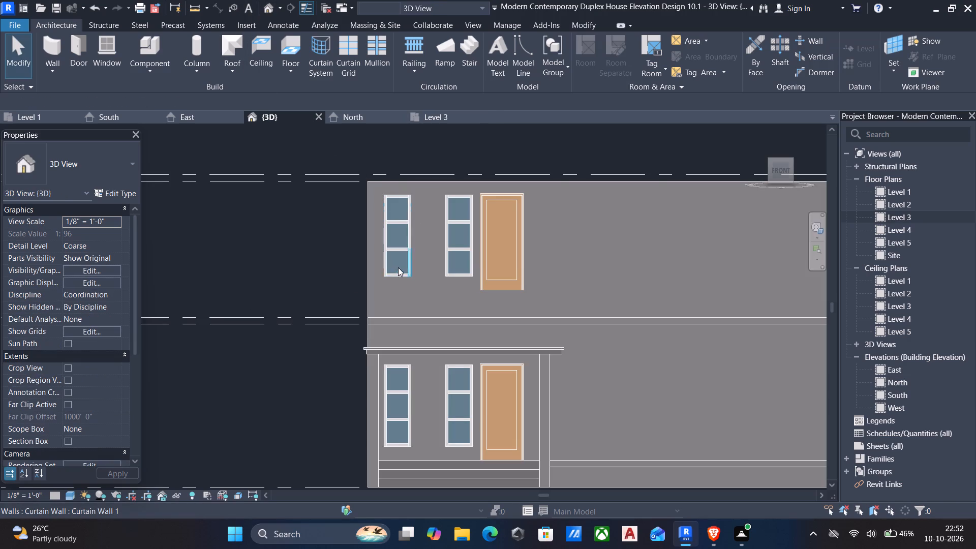
{"action": "left_click", "coordinate": [494, 282]}
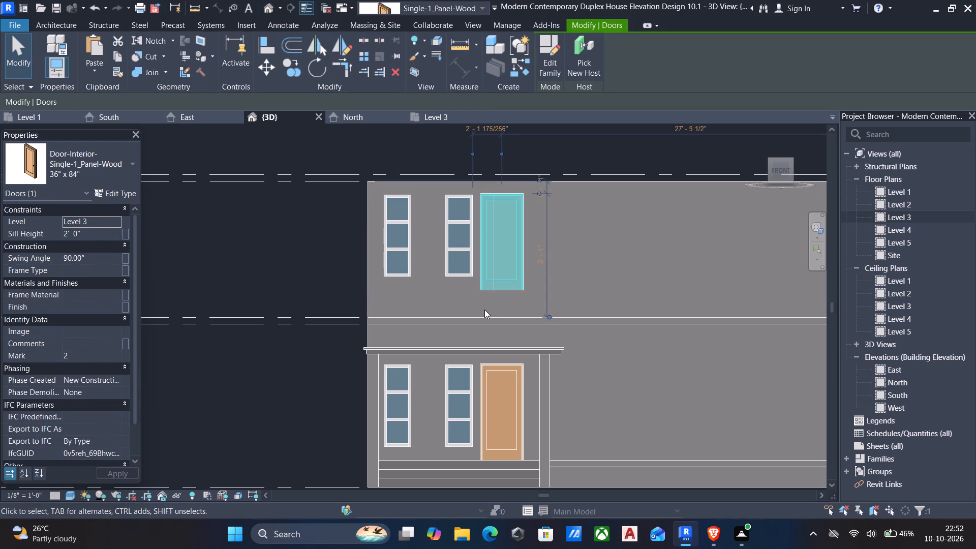
{"action": "left_click", "coordinate": [114, 239]}
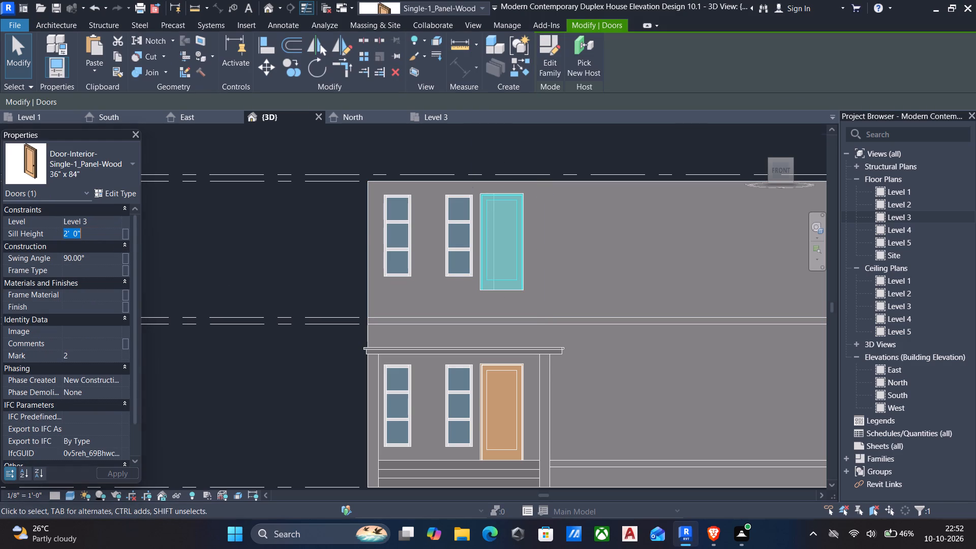
{"action": "key", "text": "0"}
{"action": "key", "text": "Return"}
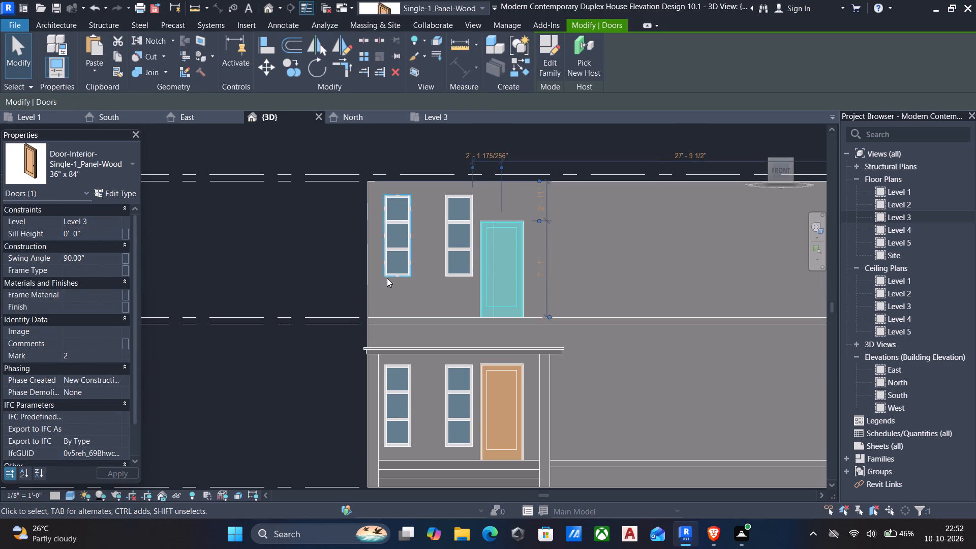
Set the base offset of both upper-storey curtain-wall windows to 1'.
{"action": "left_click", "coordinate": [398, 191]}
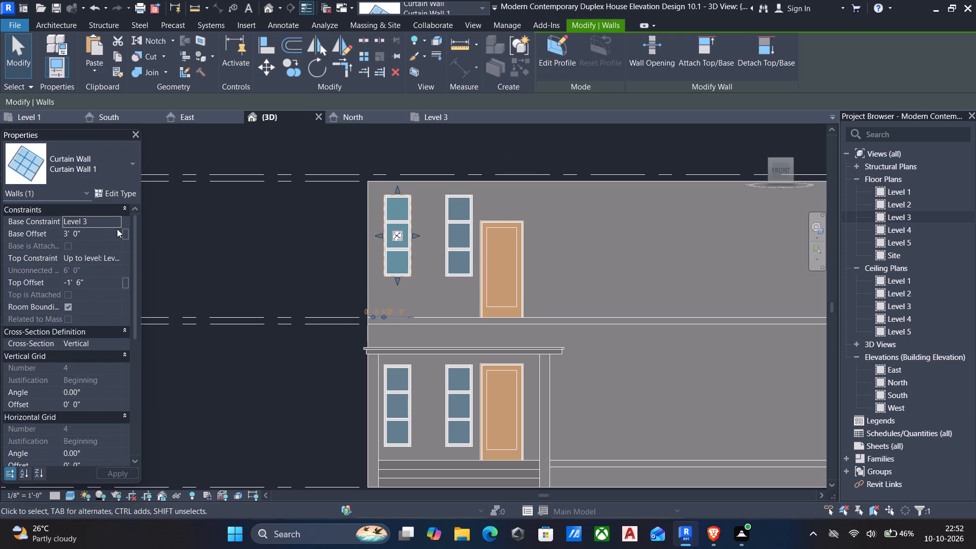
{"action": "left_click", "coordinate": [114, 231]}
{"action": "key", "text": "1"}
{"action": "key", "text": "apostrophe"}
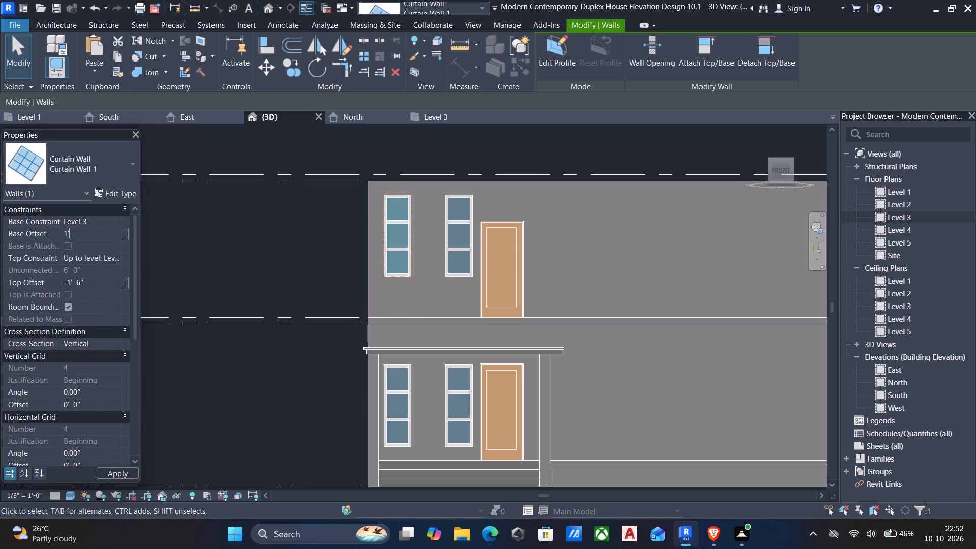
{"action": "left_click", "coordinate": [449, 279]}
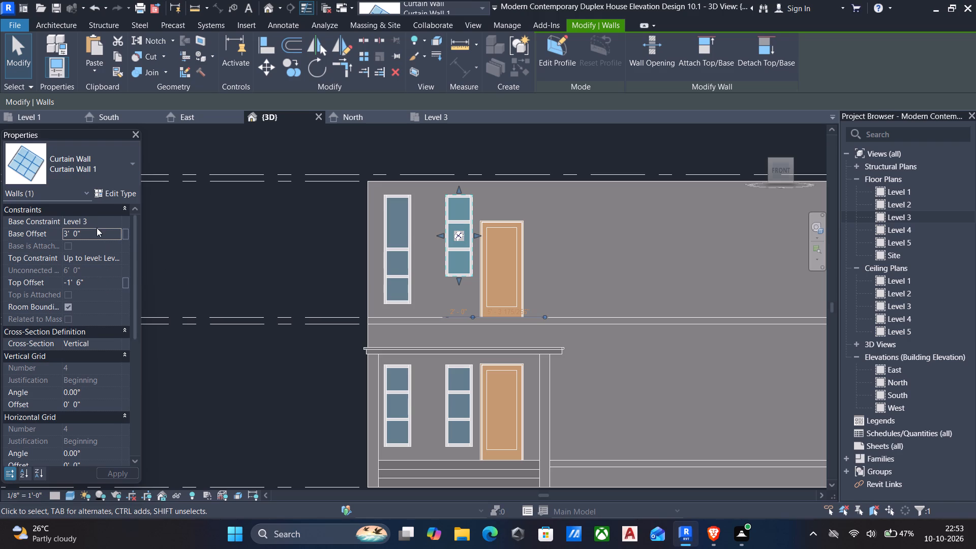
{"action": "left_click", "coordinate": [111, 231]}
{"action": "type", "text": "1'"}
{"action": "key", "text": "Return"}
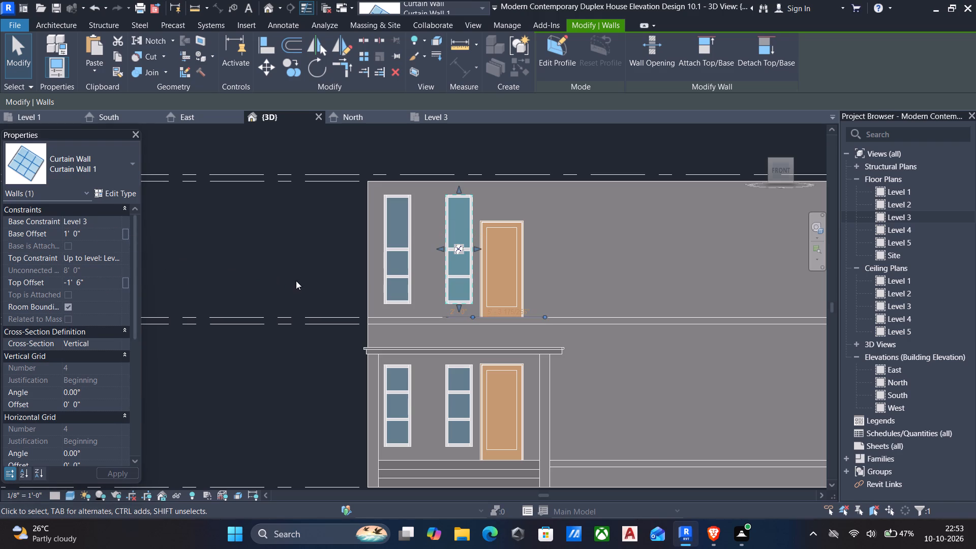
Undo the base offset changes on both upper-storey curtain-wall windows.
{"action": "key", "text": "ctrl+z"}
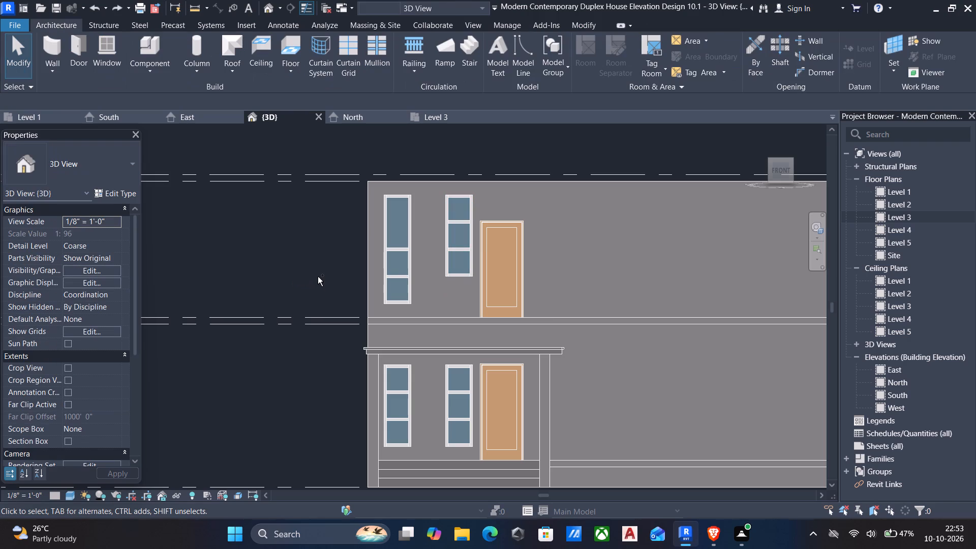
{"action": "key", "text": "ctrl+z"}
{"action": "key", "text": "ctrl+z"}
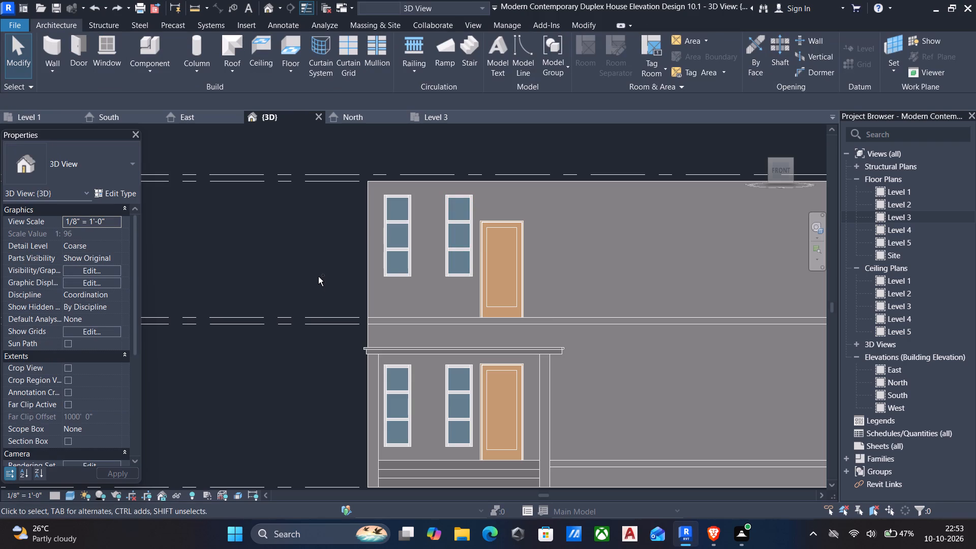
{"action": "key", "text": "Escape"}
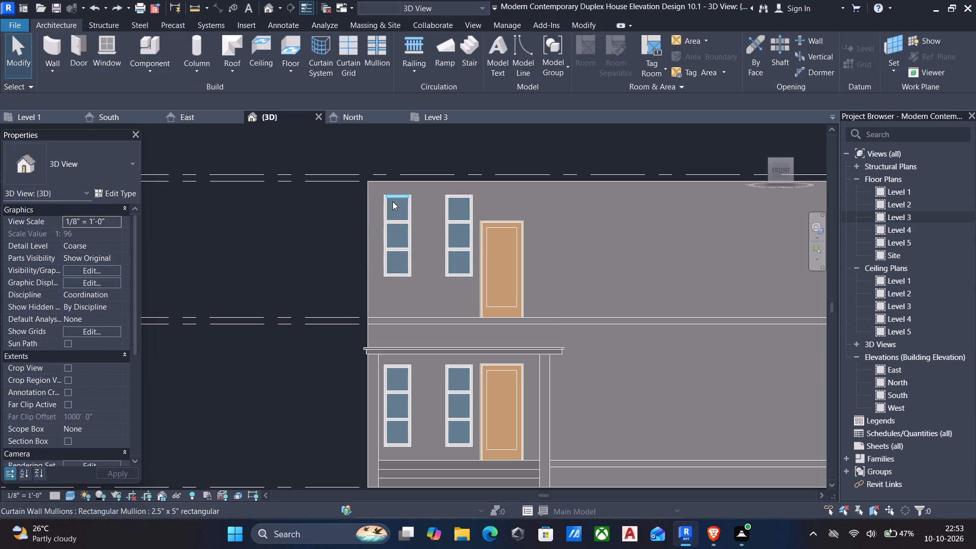
Nudge the upper-storey curtain-wall window farthest from the door sideways toward the door, undoing all but a slight shift.
{"action": "left_click", "coordinate": [400, 272]}
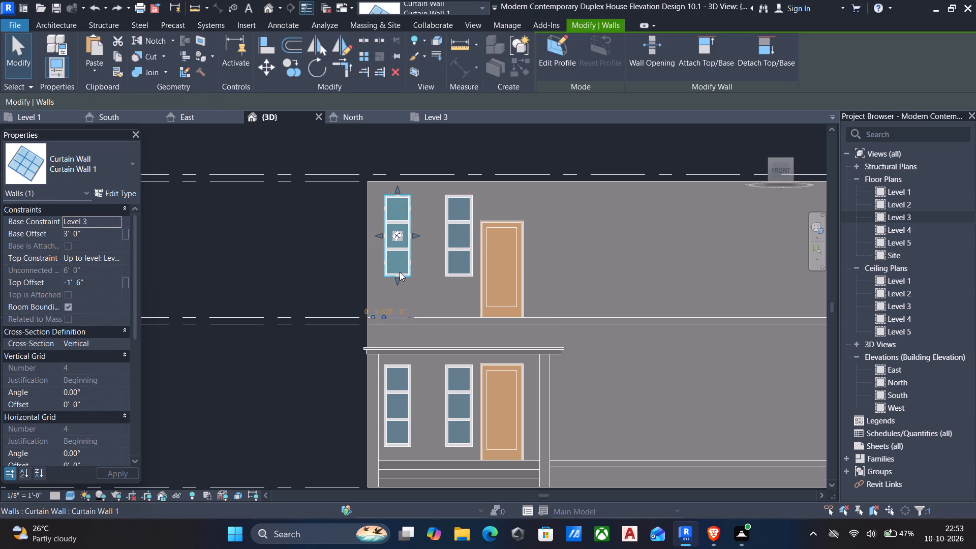
{"action": "key", "text": "Right"}
{"action": "key", "text": "Right"}
{"action": "key", "text": "Right"}
{"action": "key", "text": "Right"}
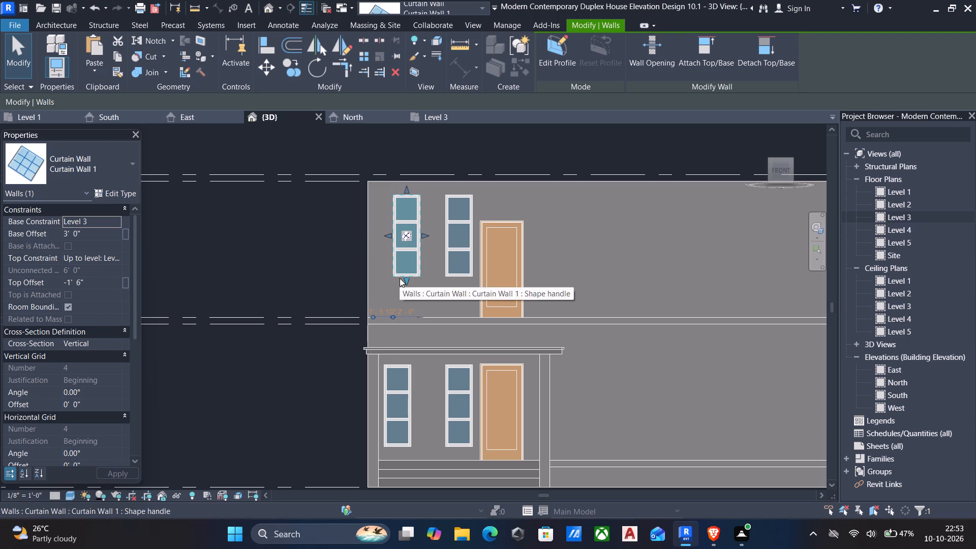
{"action": "key", "text": "ctrl+z"}
{"action": "key", "text": "ctrl+z"}
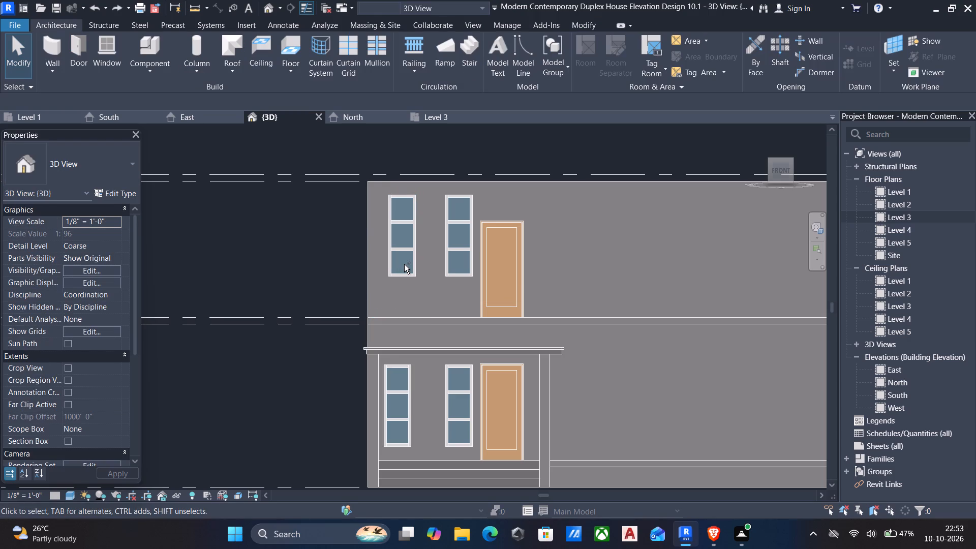
{"action": "key", "text": "ctrl+z"}
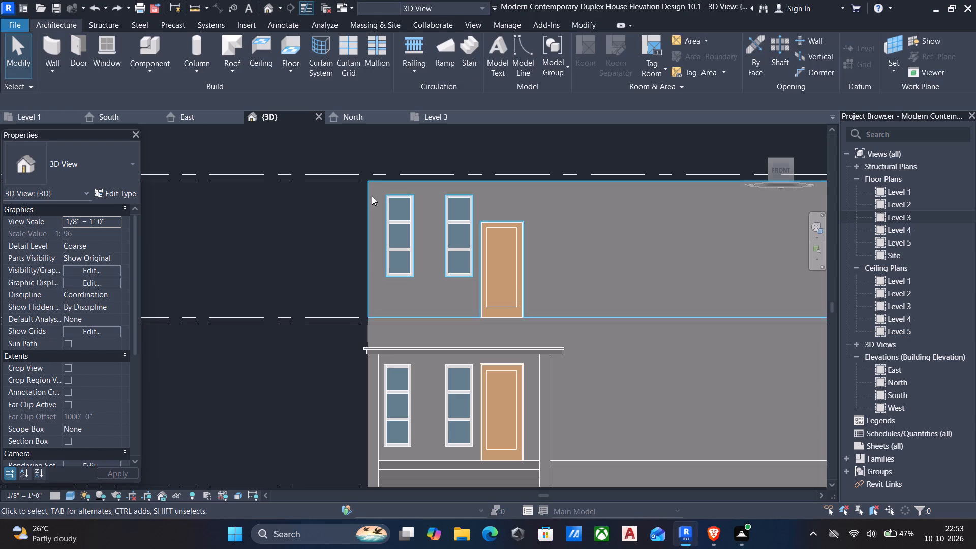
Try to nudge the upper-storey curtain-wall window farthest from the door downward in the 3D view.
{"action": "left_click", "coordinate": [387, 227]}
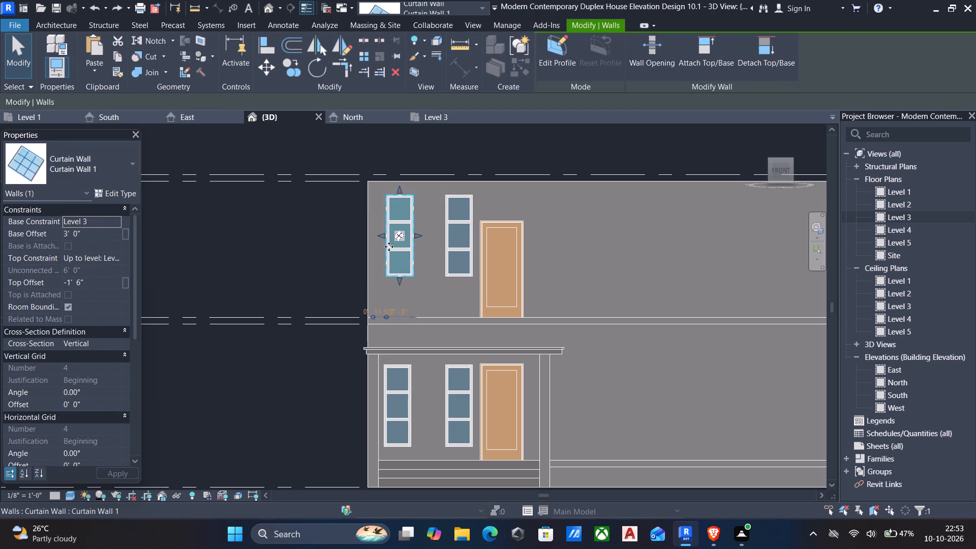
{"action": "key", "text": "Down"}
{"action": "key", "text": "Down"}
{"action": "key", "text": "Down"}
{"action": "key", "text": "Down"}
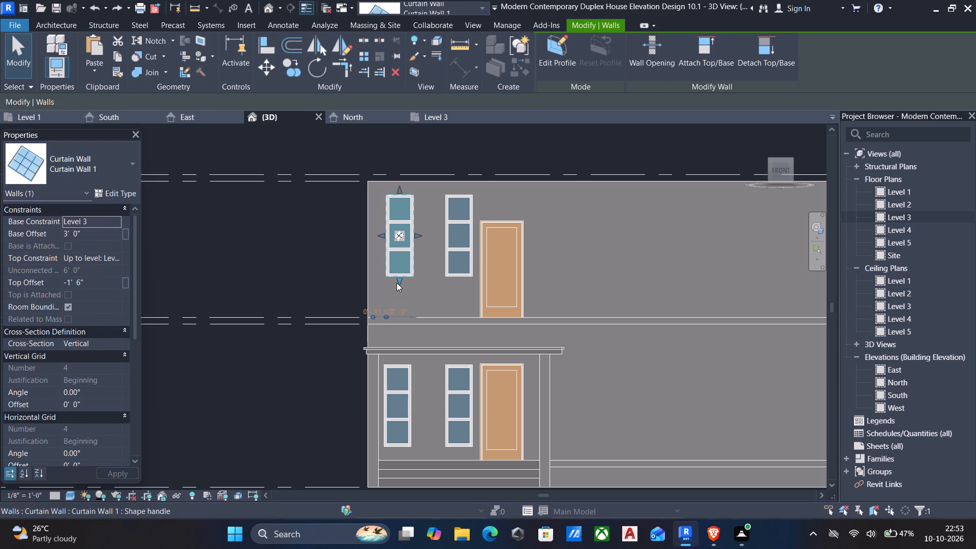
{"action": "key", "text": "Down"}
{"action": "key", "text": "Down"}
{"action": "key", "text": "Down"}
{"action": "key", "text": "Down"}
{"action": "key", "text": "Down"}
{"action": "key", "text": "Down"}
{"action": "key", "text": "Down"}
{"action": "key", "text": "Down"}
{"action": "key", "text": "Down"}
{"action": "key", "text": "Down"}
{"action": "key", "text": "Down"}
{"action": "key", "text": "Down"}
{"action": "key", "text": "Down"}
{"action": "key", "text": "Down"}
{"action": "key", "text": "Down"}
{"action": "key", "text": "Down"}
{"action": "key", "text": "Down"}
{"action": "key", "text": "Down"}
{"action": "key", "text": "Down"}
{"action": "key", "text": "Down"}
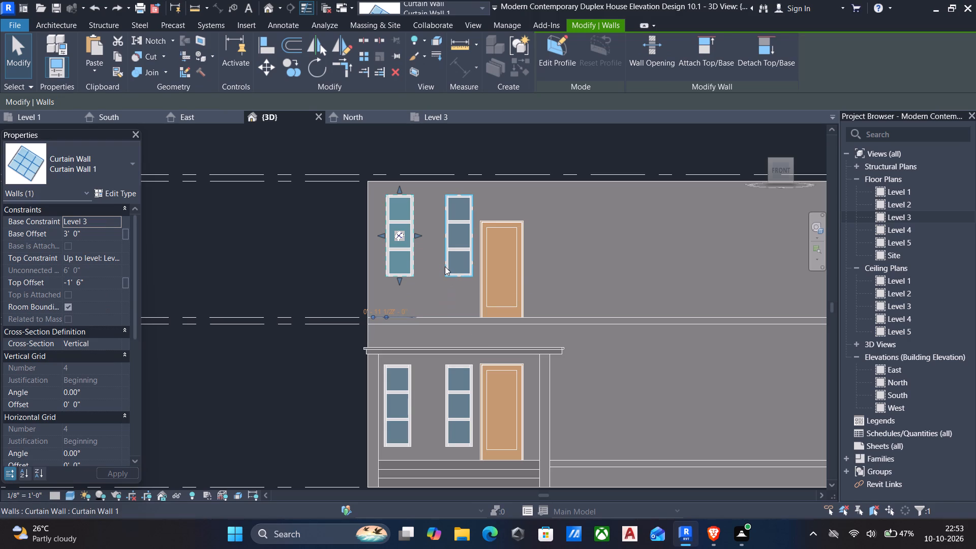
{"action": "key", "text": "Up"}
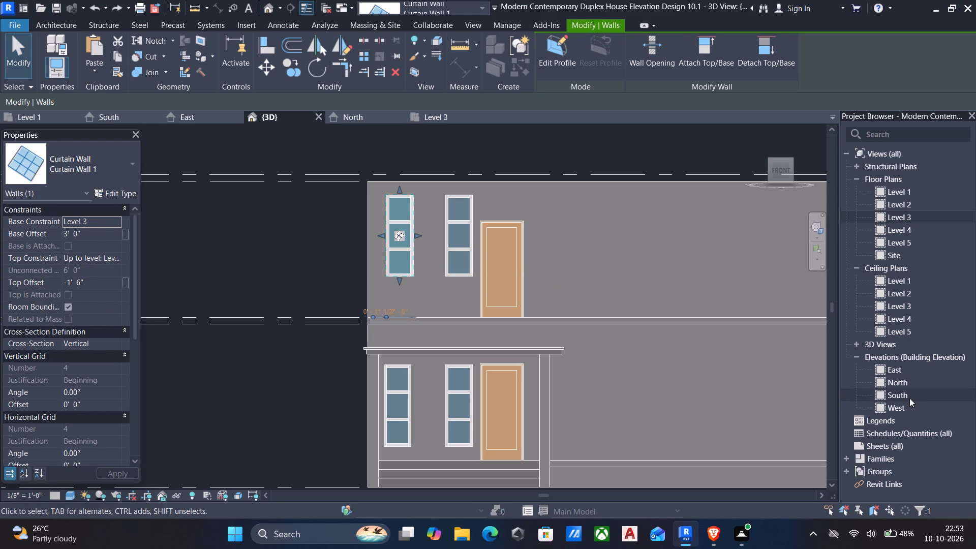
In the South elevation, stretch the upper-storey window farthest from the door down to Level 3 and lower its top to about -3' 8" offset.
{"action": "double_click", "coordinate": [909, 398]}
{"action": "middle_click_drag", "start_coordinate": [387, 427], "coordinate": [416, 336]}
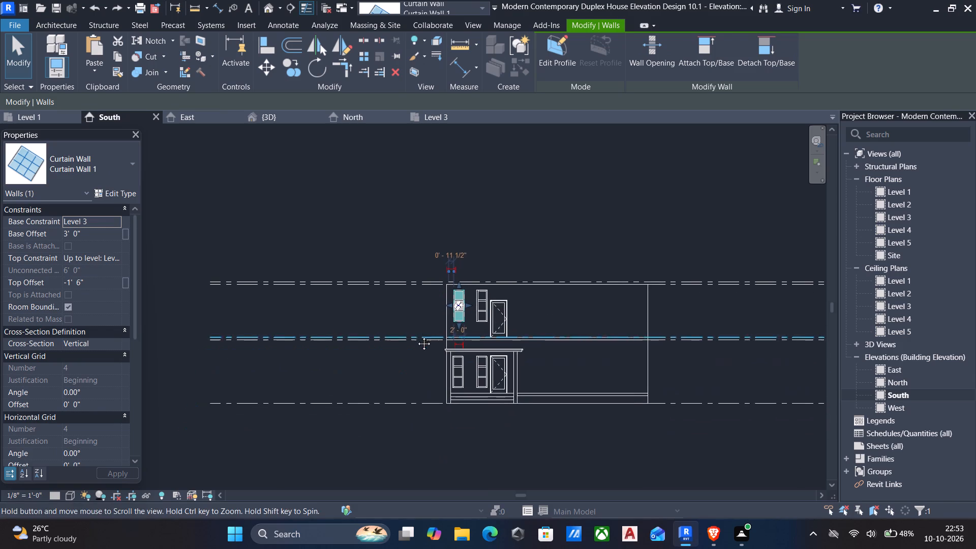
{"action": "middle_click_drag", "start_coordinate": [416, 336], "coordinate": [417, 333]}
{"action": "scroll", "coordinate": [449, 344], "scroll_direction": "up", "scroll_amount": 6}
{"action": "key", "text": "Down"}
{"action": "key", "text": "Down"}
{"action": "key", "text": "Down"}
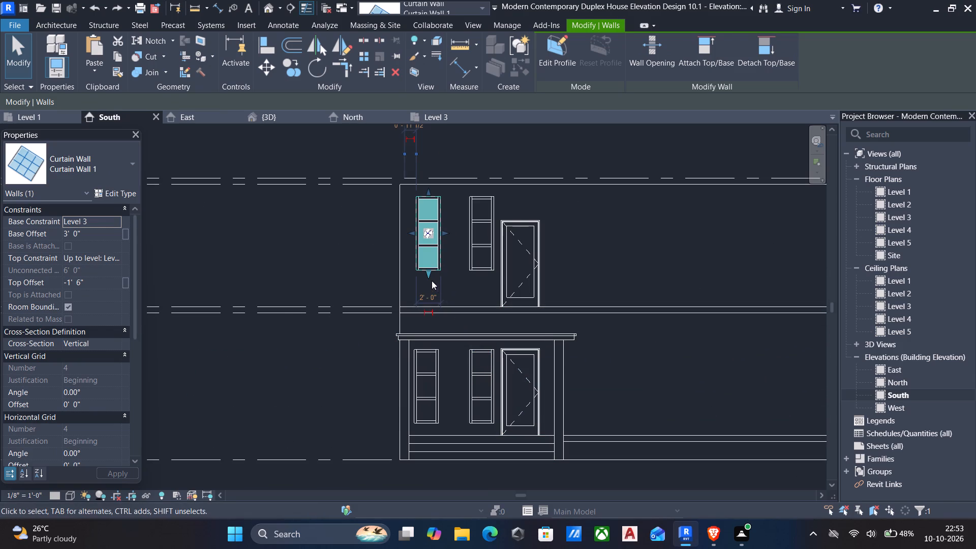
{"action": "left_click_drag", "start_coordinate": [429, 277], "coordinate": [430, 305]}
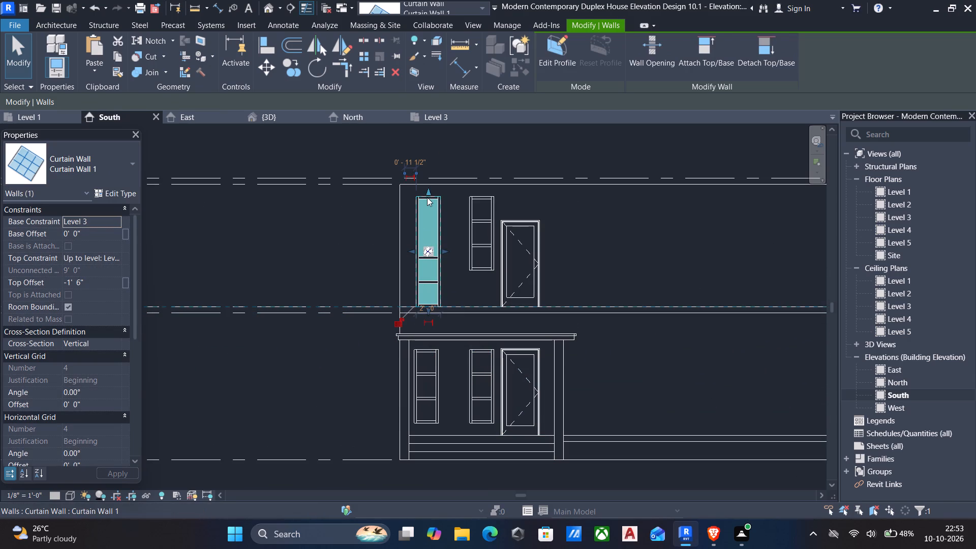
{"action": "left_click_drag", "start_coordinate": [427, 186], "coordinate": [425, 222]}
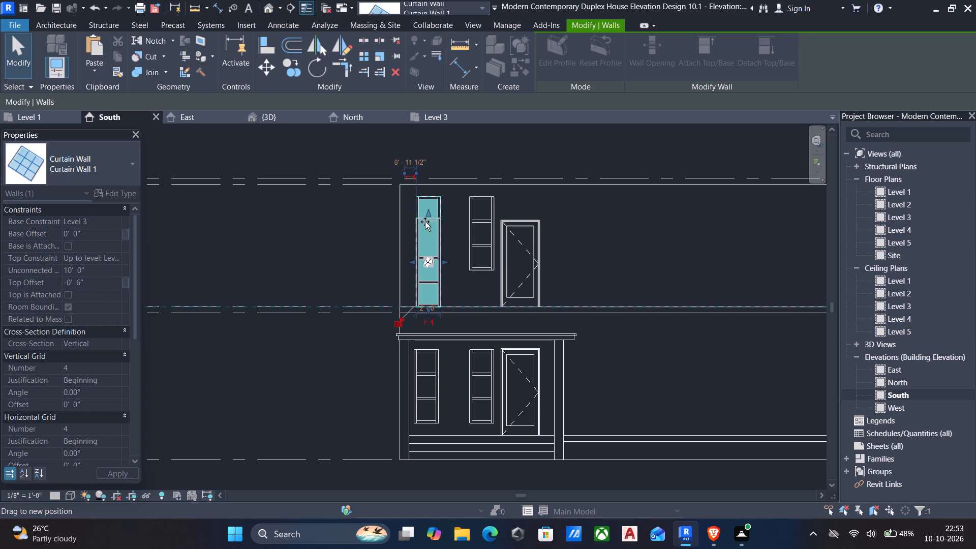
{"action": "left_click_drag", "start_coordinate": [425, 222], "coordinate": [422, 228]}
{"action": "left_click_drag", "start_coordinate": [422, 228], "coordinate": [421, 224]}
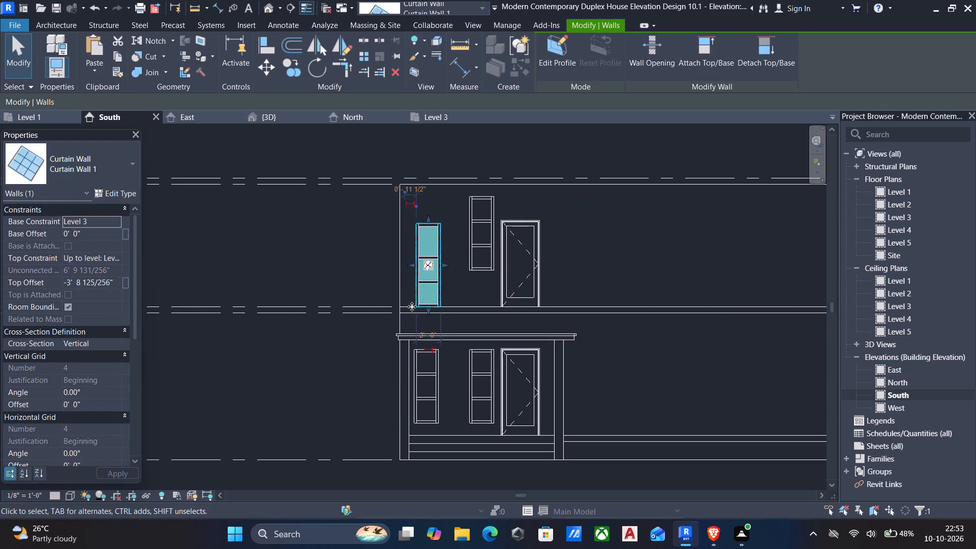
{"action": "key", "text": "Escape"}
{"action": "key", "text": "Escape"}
Delete both upper-storey curtain-wall windows in the South elevation.
{"action": "left_click", "coordinate": [428, 223]}
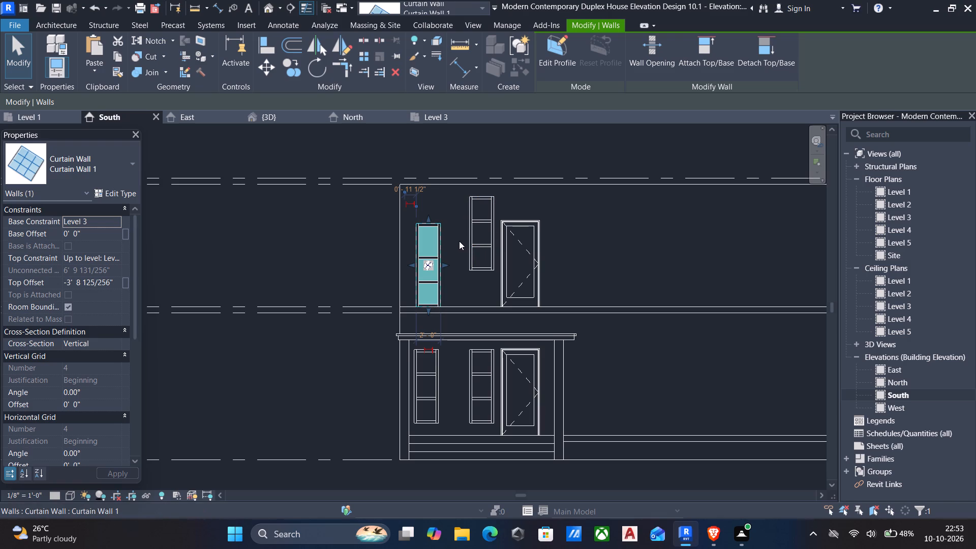
{"action": "key", "text": "Delete"}
{"action": "left_click", "coordinate": [474, 220]}
{"action": "key", "text": "Delete"}
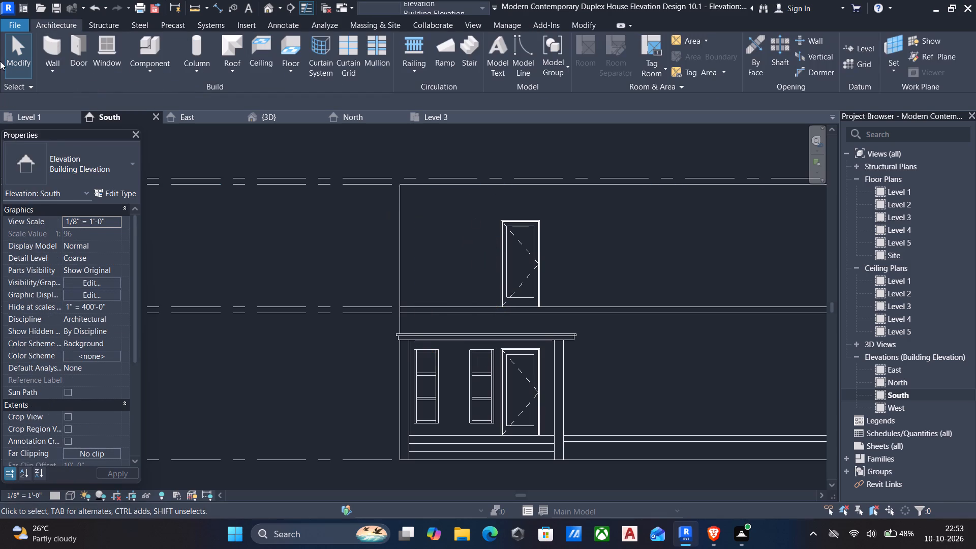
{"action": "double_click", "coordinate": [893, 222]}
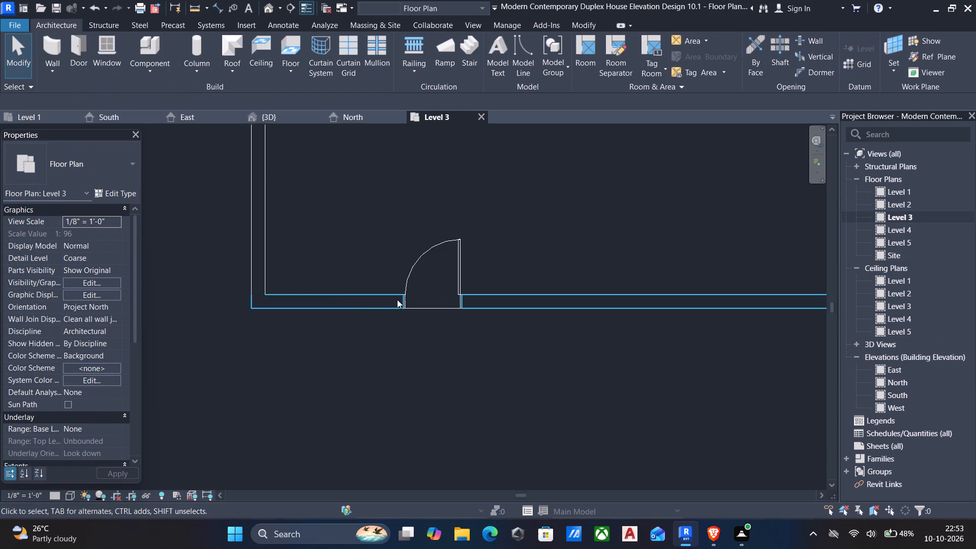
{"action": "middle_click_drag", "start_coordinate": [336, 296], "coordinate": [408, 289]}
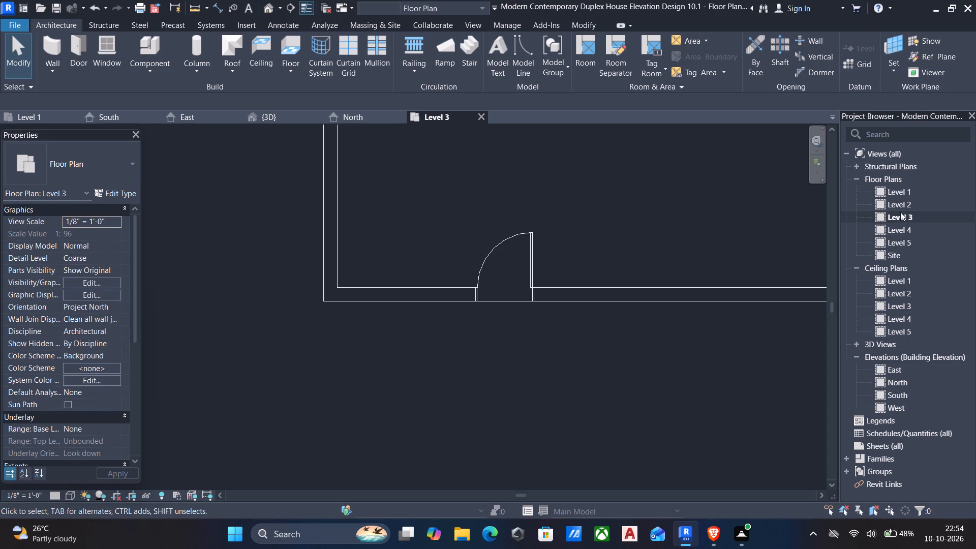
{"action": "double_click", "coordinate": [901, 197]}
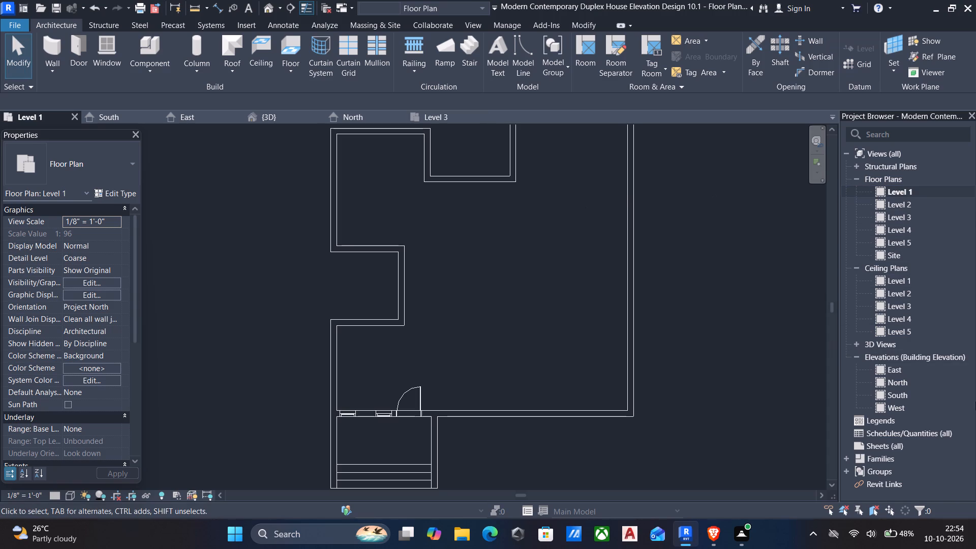
In the 3D view, copy both ground-floor curtain-wall windows and paste them aligned to Level 3.
{"action": "left_click", "coordinate": [266, 8]}
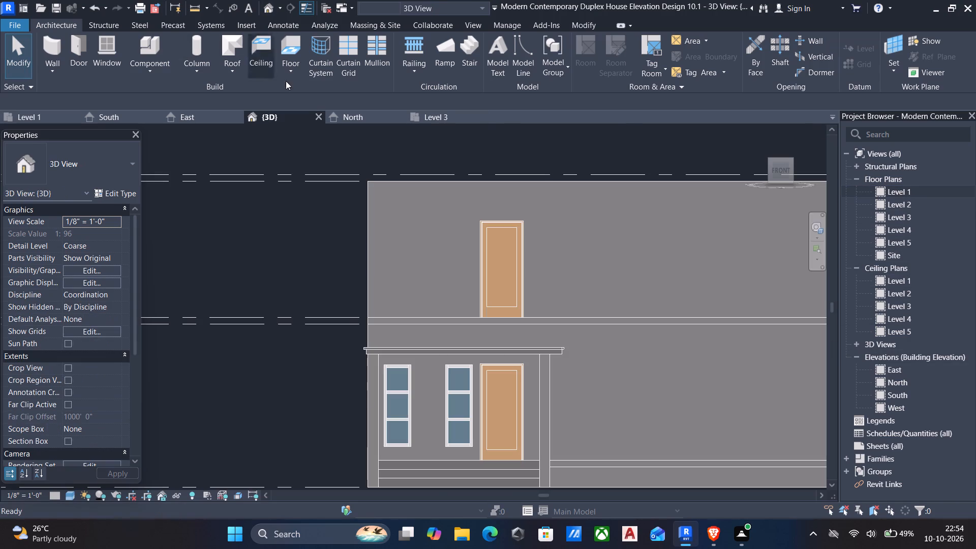
{"action": "middle_click_drag", "start_coordinate": [448, 423], "coordinate": [434, 352]}
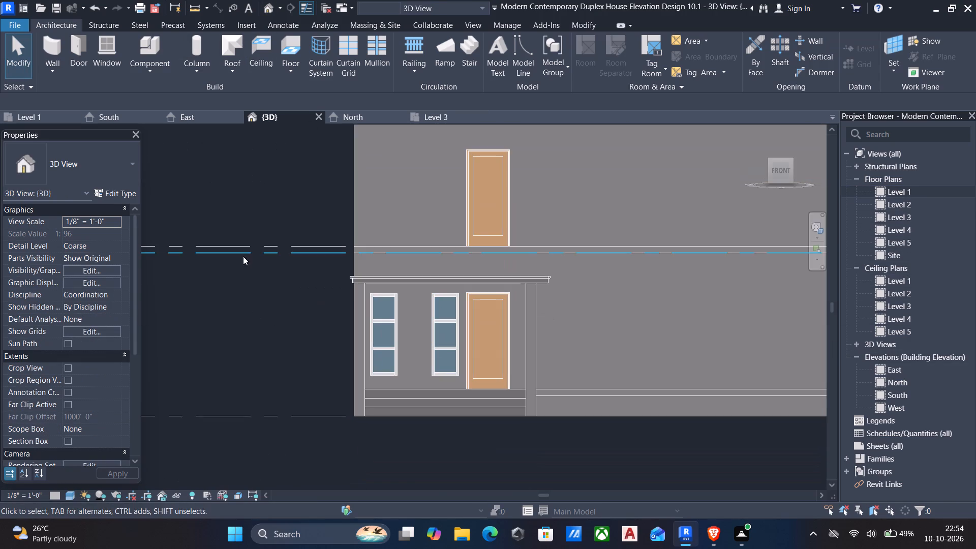
{"action": "left_click", "coordinate": [382, 297]}
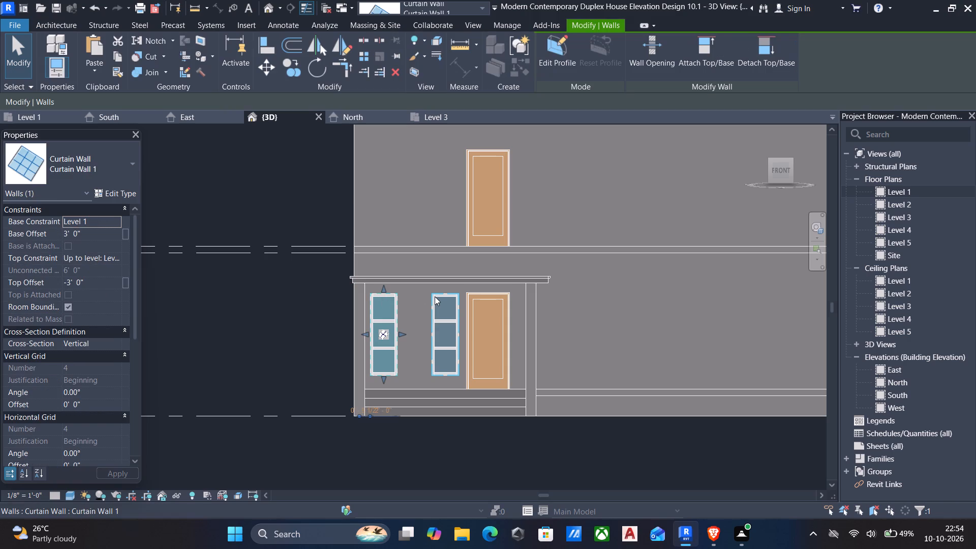
{"action": "left_click", "coordinate": [435, 296], "text": "ctrl"}
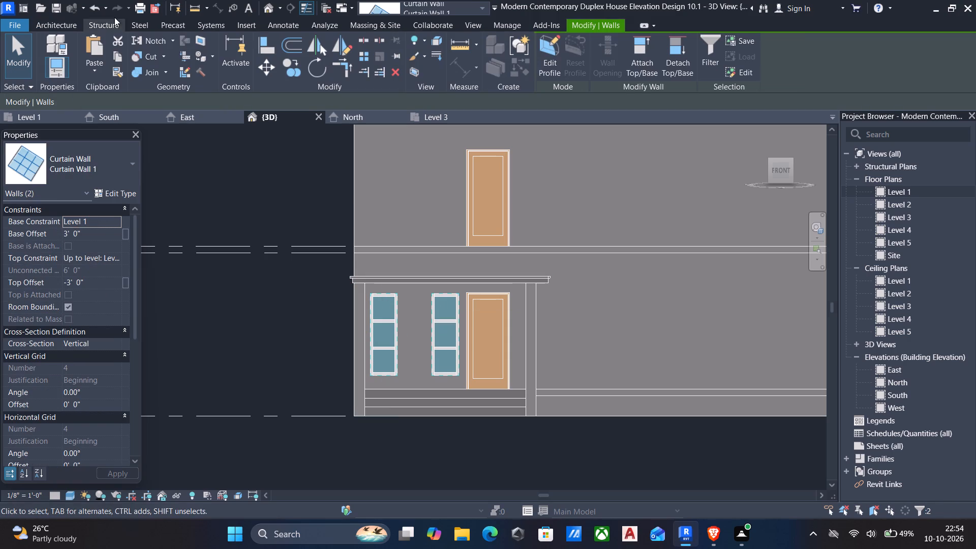
{"action": "left_click", "coordinate": [117, 56]}
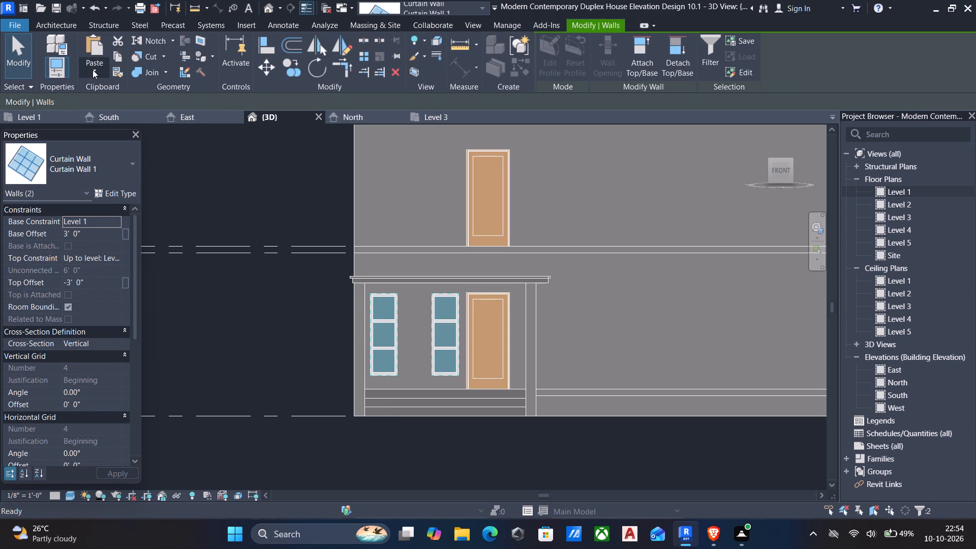
{"action": "left_click", "coordinate": [93, 70]}
{"action": "left_click", "coordinate": [126, 121]}
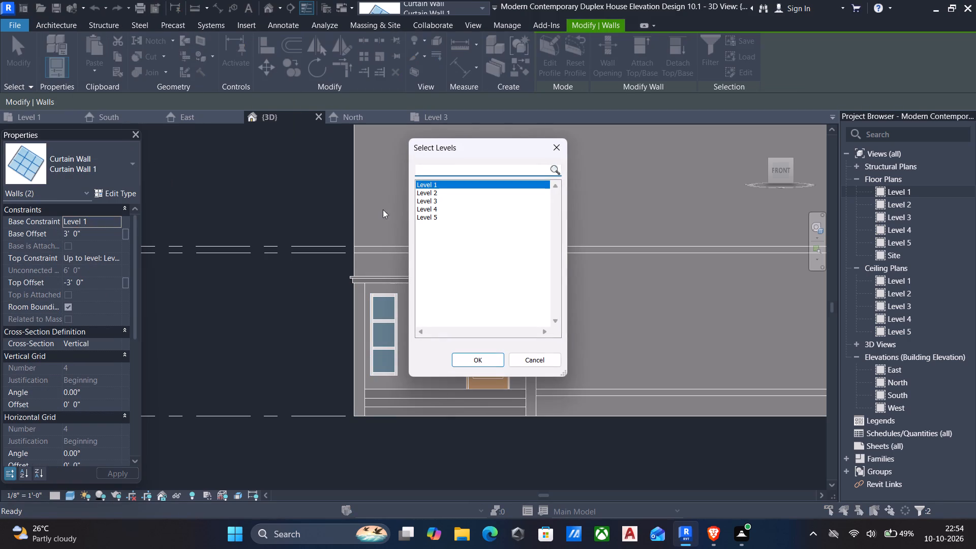
{"action": "left_click", "coordinate": [426, 200]}
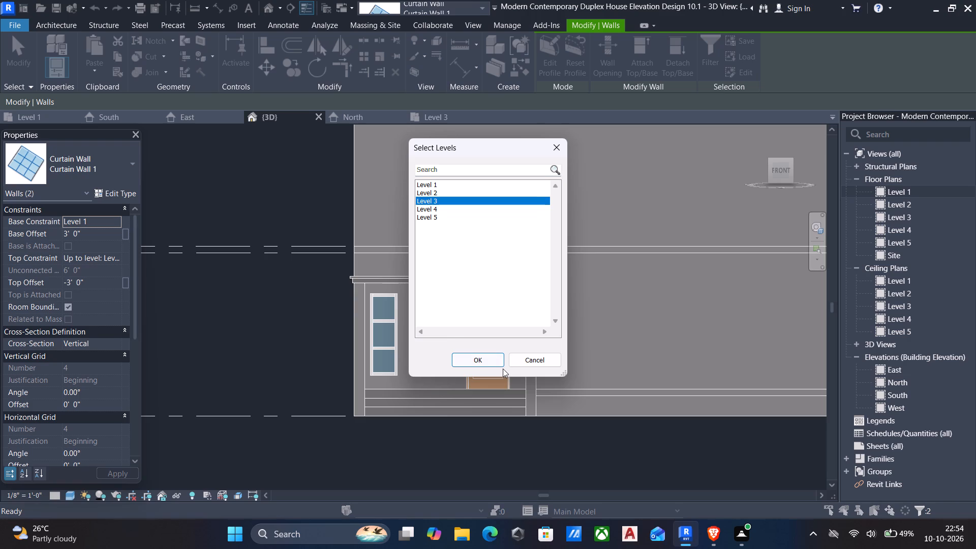
{"action": "left_click", "coordinate": [479, 359]}
{"action": "middle_click_drag", "start_coordinate": [355, 248], "coordinate": [359, 337]}
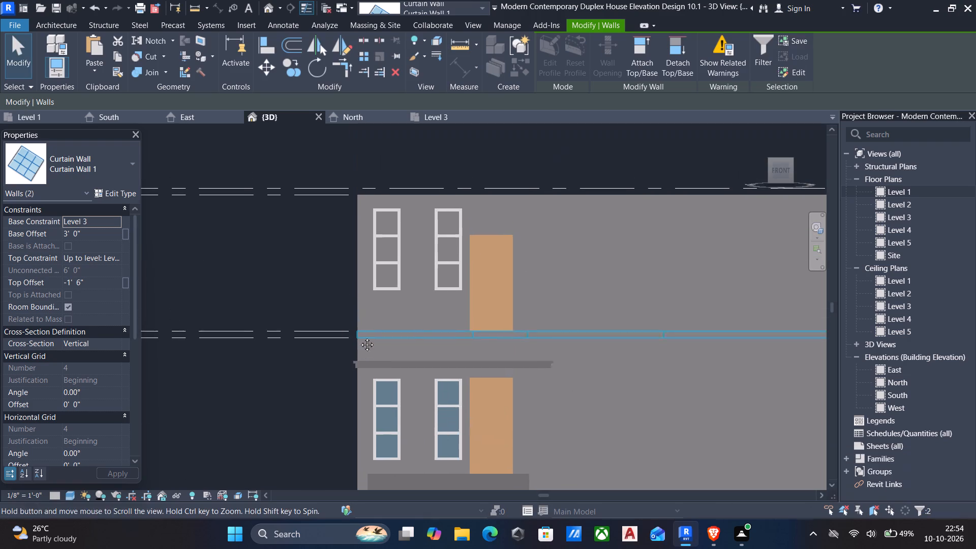
{"action": "middle_click_drag", "start_coordinate": [359, 337], "coordinate": [360, 337]}
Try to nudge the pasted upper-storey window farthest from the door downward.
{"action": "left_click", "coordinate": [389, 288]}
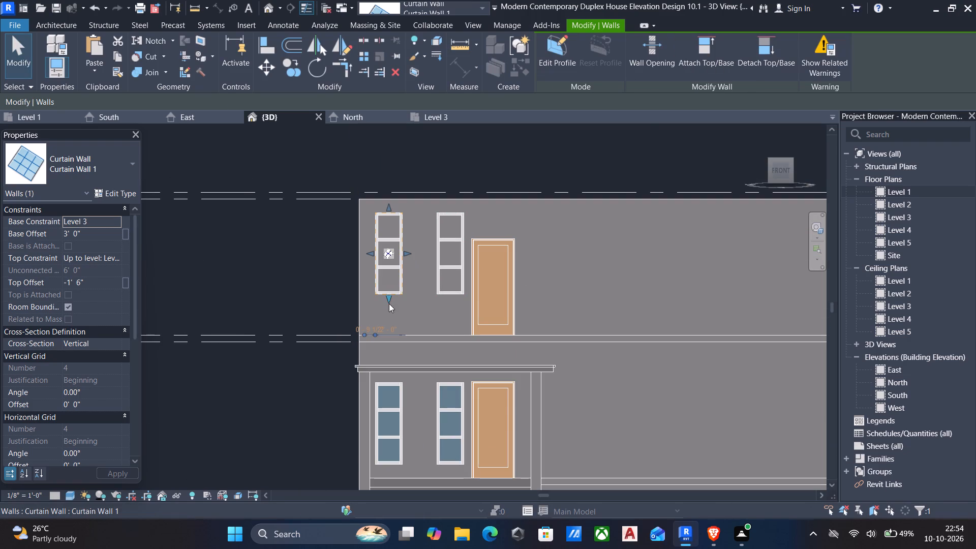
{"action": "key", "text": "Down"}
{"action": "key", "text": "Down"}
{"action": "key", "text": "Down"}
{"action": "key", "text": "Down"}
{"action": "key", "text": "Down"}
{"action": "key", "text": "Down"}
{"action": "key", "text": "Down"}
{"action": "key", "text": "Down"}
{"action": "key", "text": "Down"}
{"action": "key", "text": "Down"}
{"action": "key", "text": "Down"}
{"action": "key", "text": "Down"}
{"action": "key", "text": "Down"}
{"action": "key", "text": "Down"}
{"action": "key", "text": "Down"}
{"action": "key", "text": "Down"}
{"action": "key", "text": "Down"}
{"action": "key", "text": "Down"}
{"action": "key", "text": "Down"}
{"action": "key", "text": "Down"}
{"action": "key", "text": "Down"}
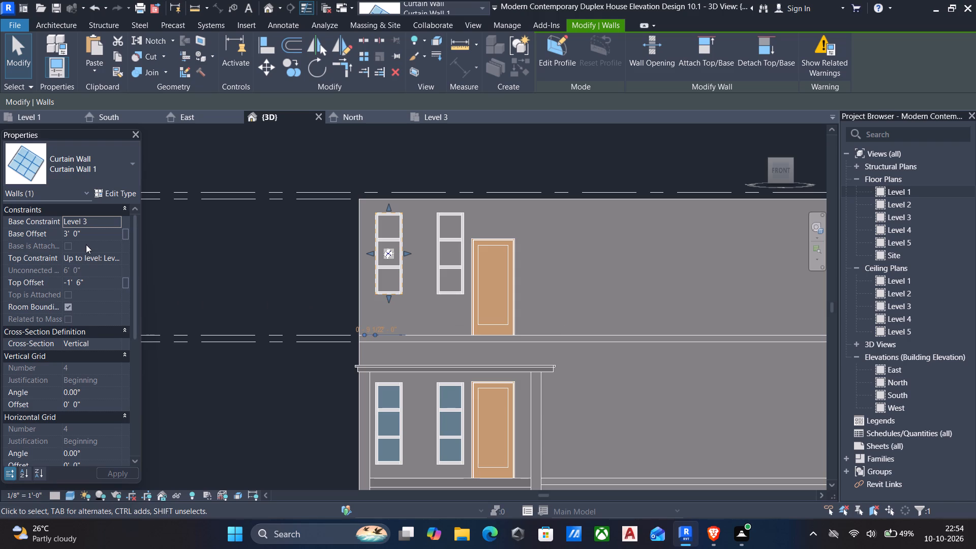
Set the base offset of the upper-storey window farthest from the door to 0' and its top offset to -4', first trying 0' and -2'.
{"action": "left_click", "coordinate": [92, 229]}
{"action": "type", "text": "0'"}
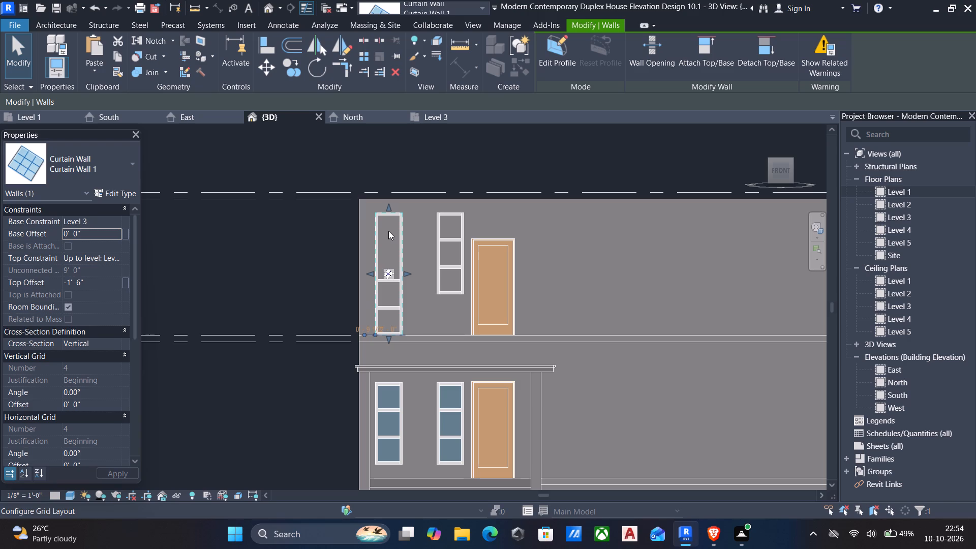
{"action": "left_click", "coordinate": [117, 278]}
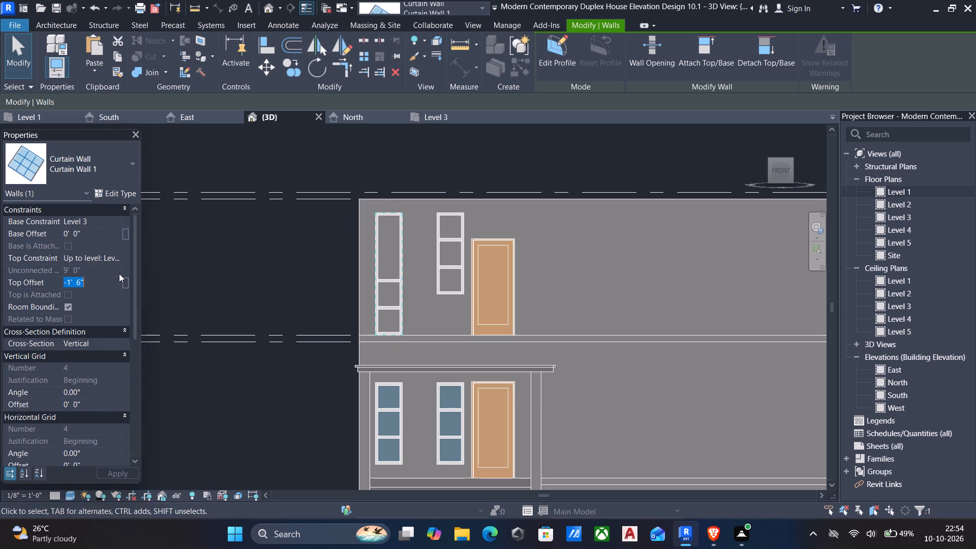
{"action": "type", "text": "0'"}
{"action": "key", "text": "Return"}
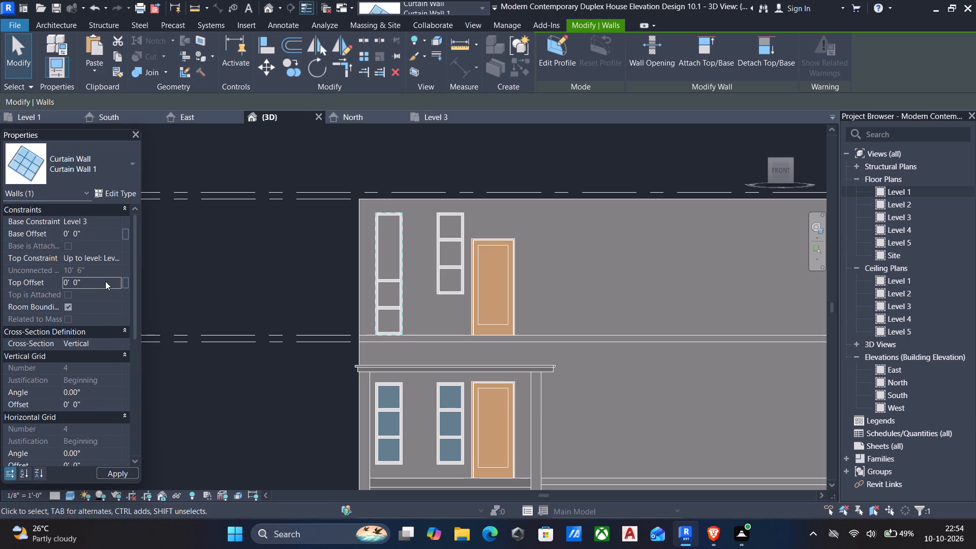
{"action": "left_click", "coordinate": [105, 281]}
{"action": "key", "text": "minus"}
{"action": "type", "text": "2'"}
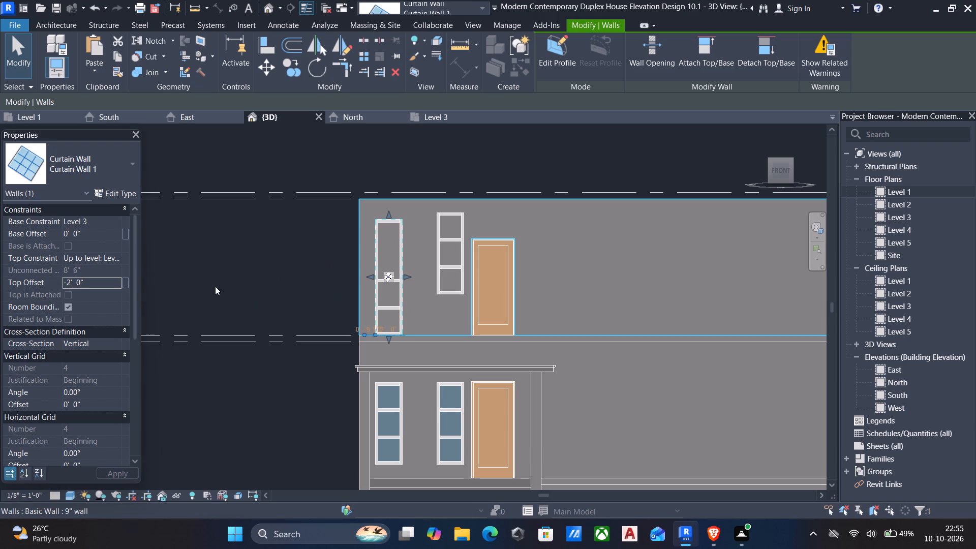
{"action": "left_click", "coordinate": [110, 276]}
{"action": "left_click", "coordinate": [106, 279]}
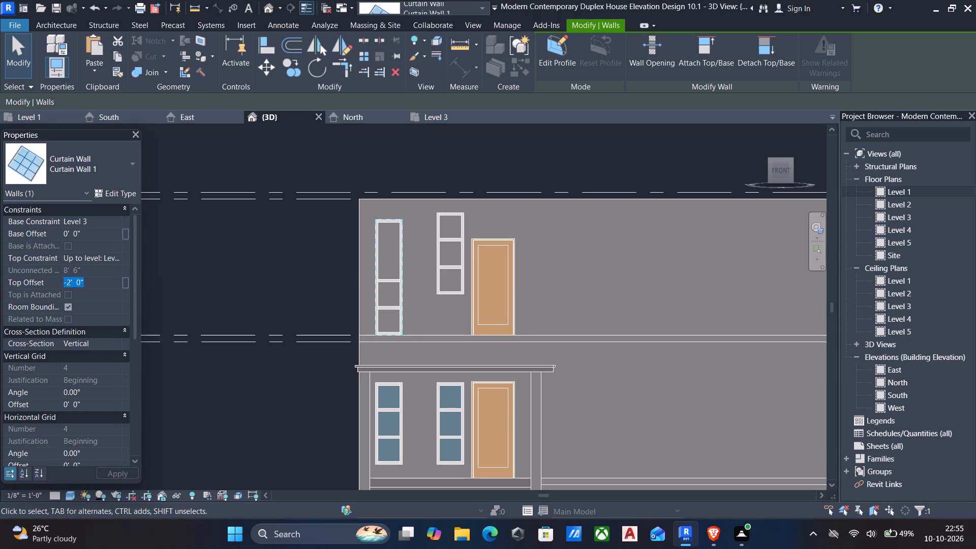
{"action": "key", "text": "minus"}
{"action": "key", "text": "4"}
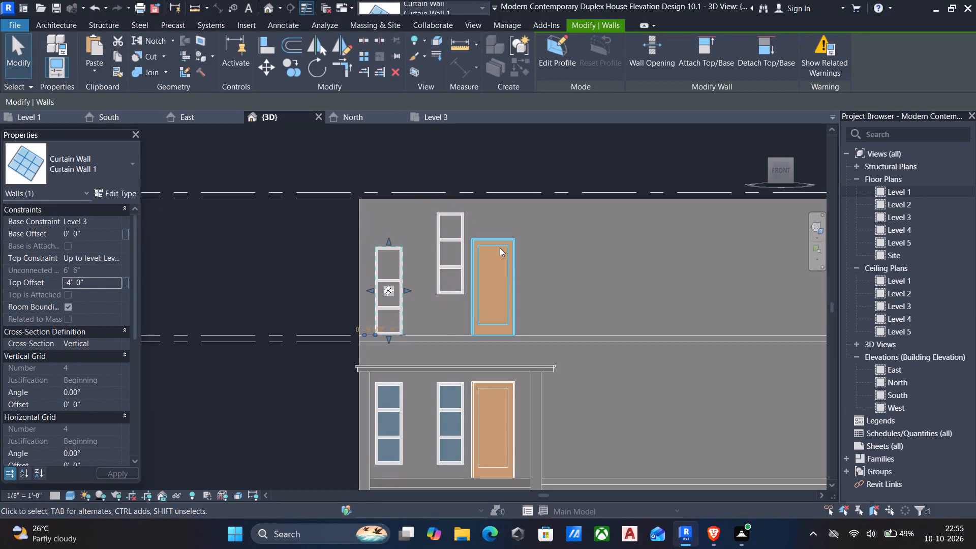
Align the tops of both upper-storey curtain-wall windows with the top of the upper-storey door.
{"action": "key", "text": "Escape"}
{"action": "key", "text": "a"}
{"action": "key", "text": "l"}
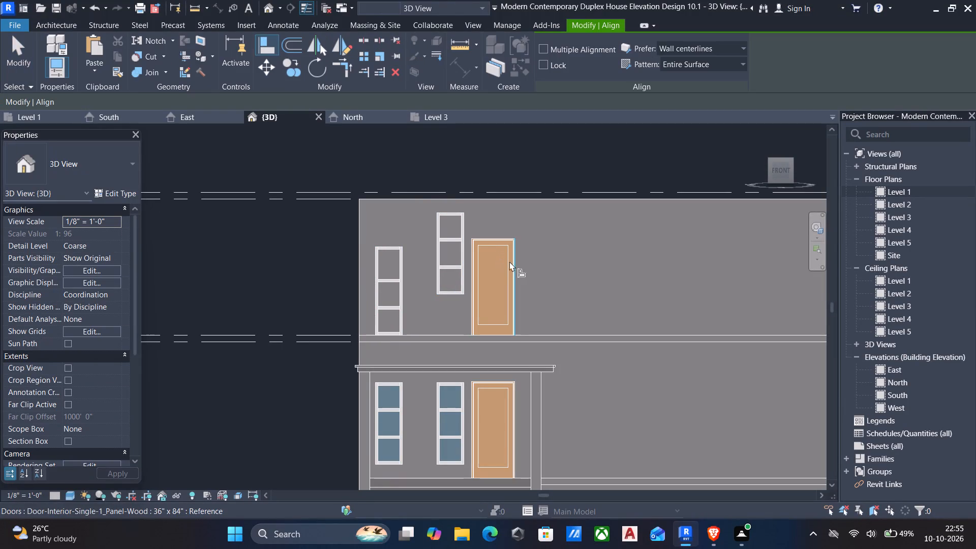
{"action": "left_click", "coordinate": [484, 236]}
{"action": "left_click", "coordinate": [385, 243]}
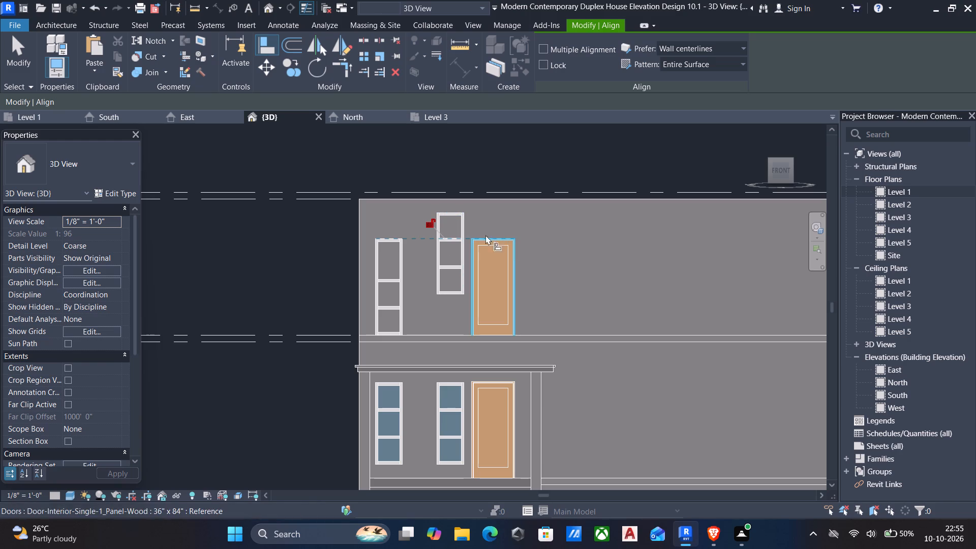
{"action": "left_click", "coordinate": [390, 237]}
{"action": "left_click", "coordinate": [450, 212]}
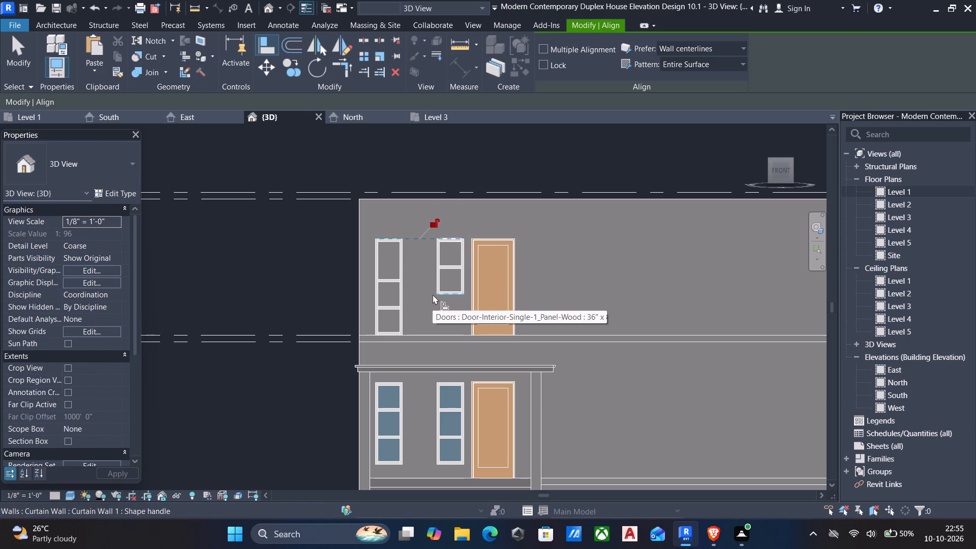
{"action": "key", "text": "Escape"}
{"action": "key", "text": "Escape"}
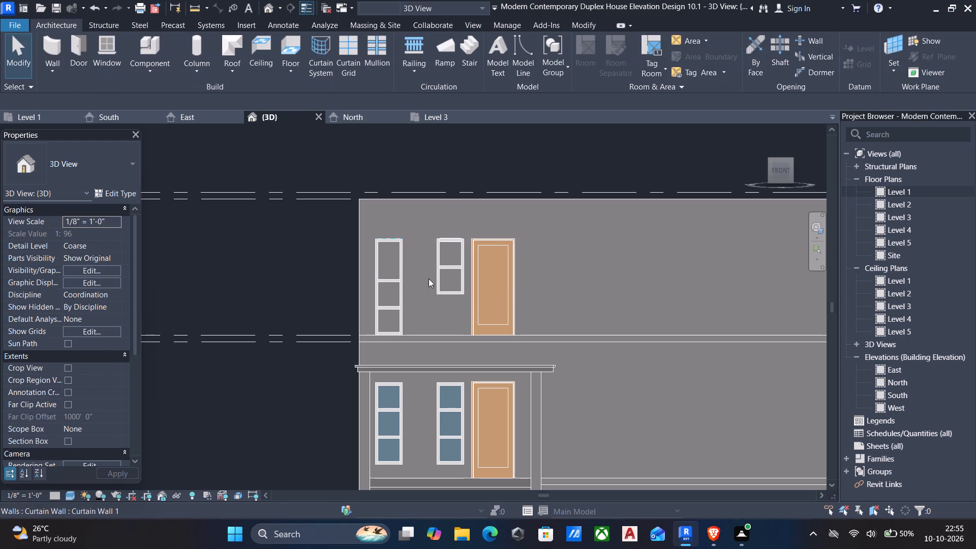
Stretch the bottom edge of the upper-storey window nearest the door down to a base offset of about 1' 1".
{"action": "left_click", "coordinate": [454, 292]}
{"action": "left_click_drag", "start_coordinate": [449, 302], "coordinate": [449, 308]}
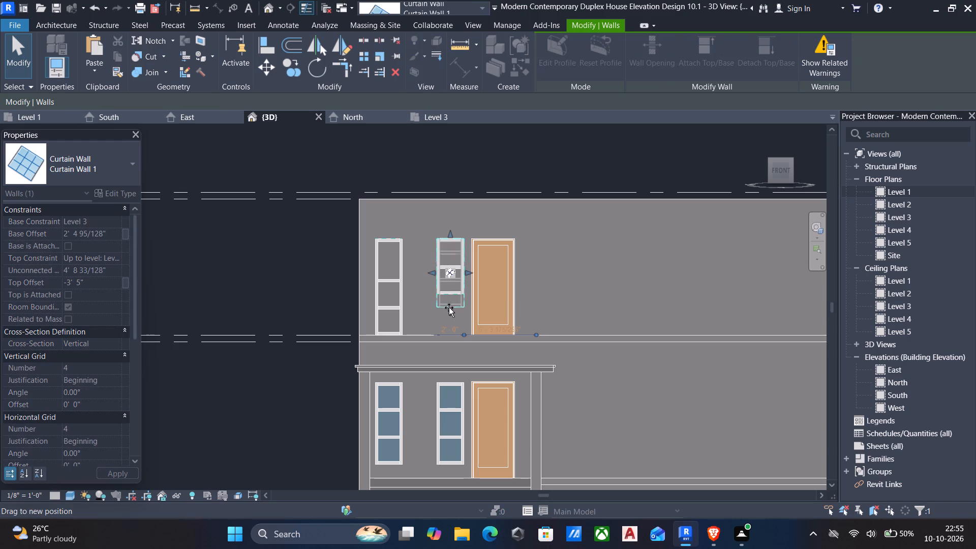
{"action": "left_click_drag", "start_coordinate": [449, 308], "coordinate": [452, 321]}
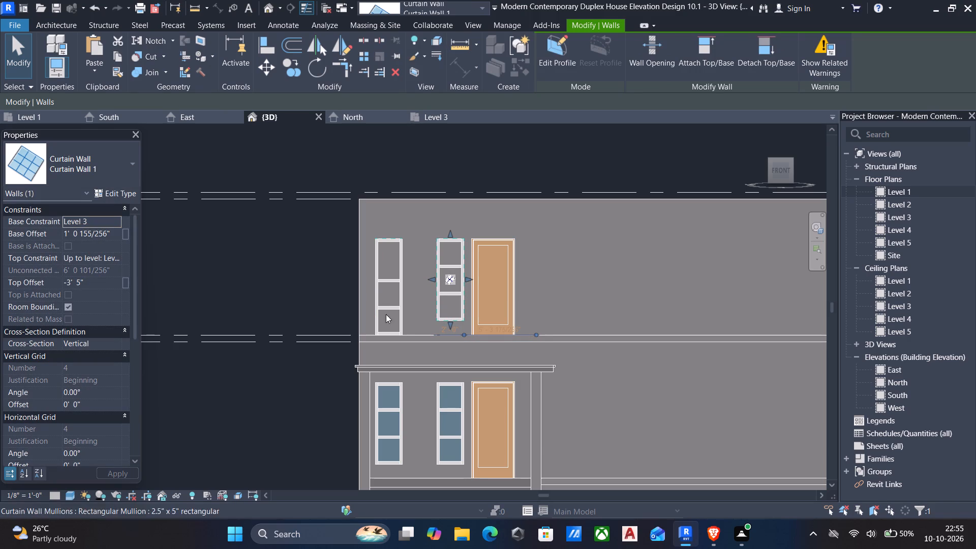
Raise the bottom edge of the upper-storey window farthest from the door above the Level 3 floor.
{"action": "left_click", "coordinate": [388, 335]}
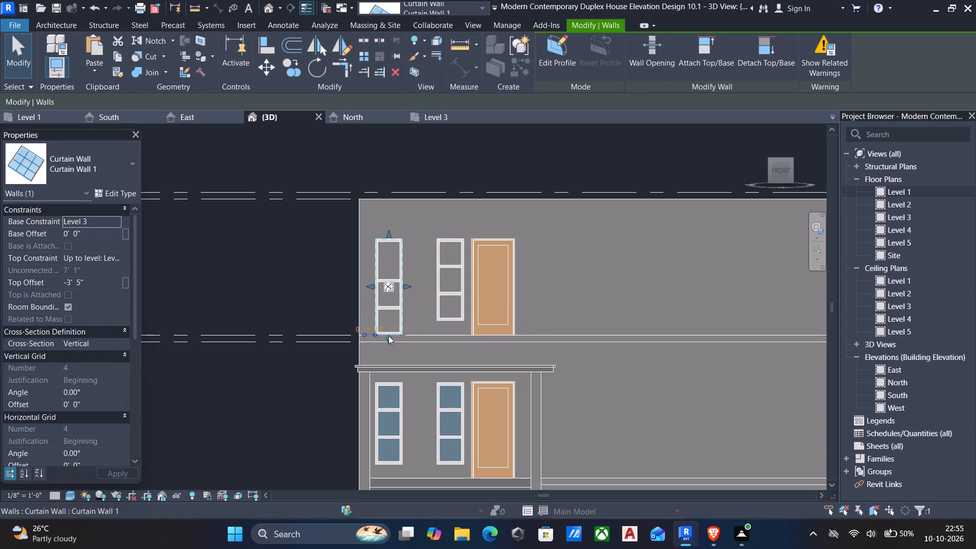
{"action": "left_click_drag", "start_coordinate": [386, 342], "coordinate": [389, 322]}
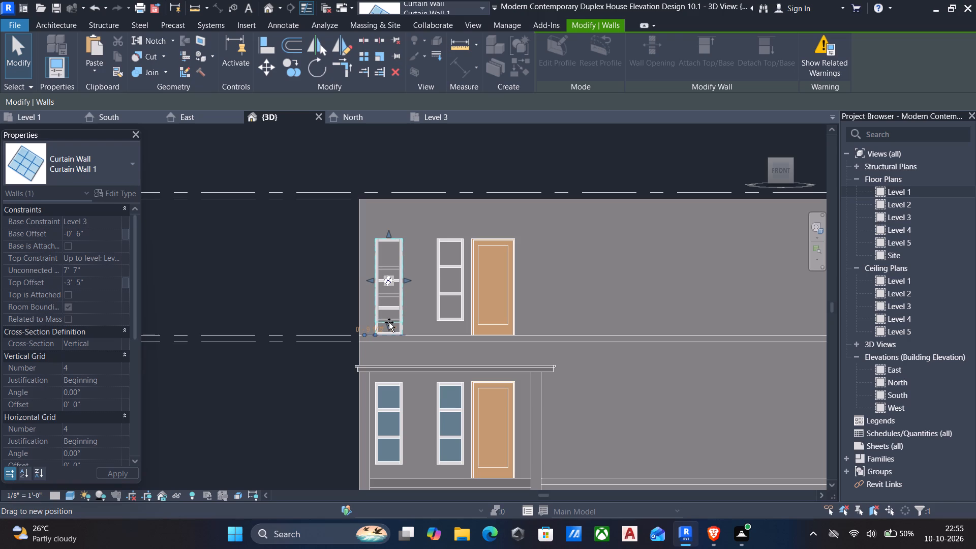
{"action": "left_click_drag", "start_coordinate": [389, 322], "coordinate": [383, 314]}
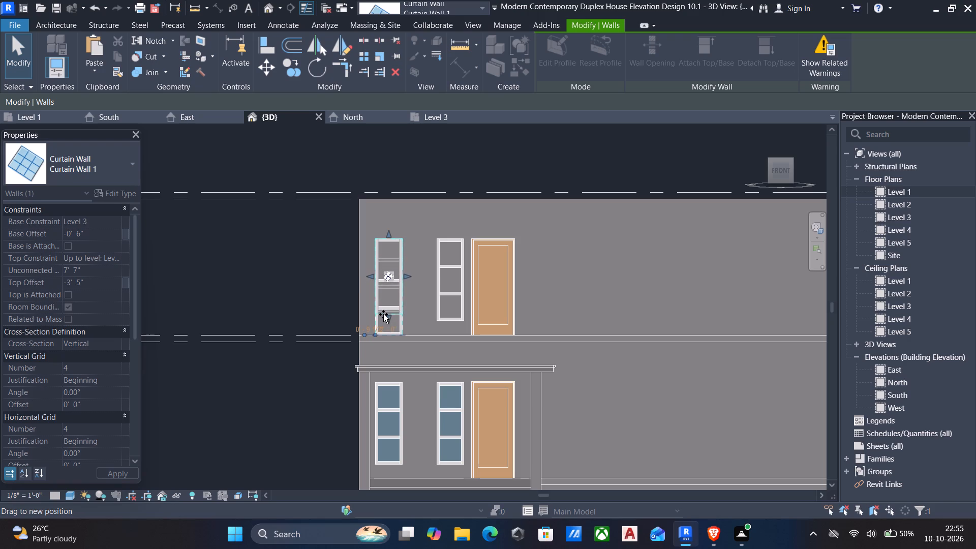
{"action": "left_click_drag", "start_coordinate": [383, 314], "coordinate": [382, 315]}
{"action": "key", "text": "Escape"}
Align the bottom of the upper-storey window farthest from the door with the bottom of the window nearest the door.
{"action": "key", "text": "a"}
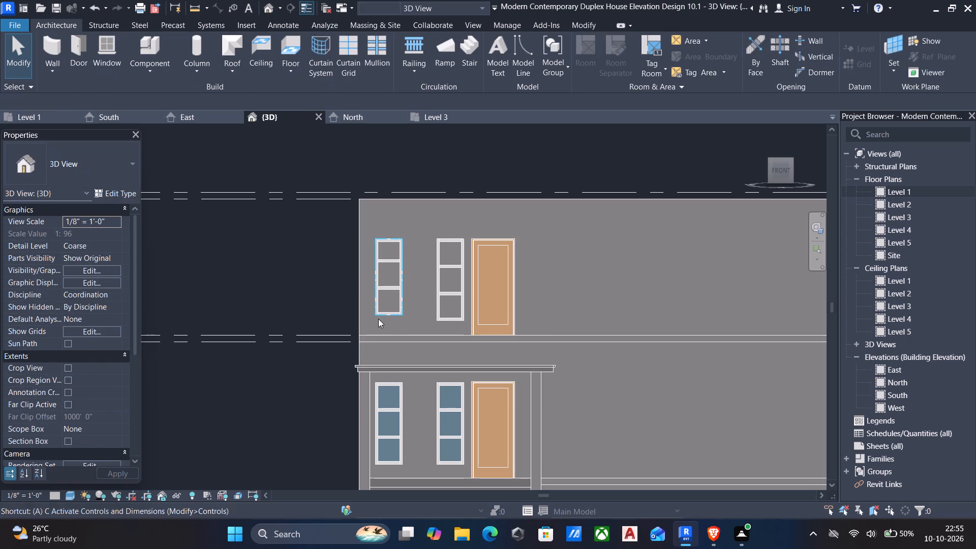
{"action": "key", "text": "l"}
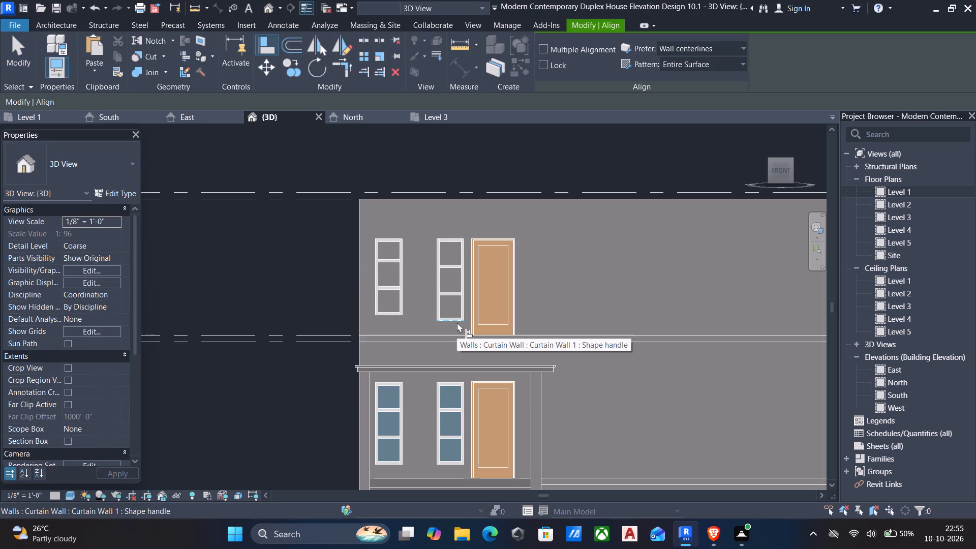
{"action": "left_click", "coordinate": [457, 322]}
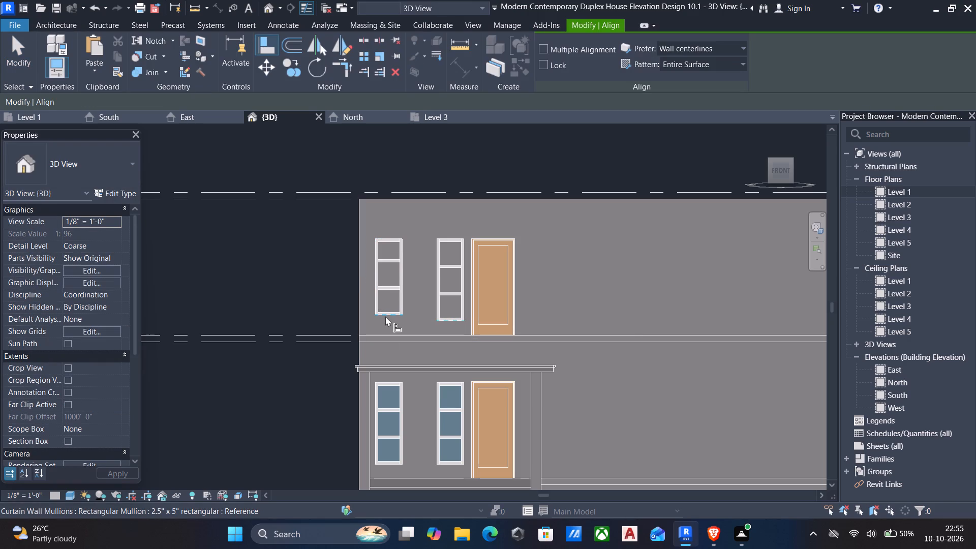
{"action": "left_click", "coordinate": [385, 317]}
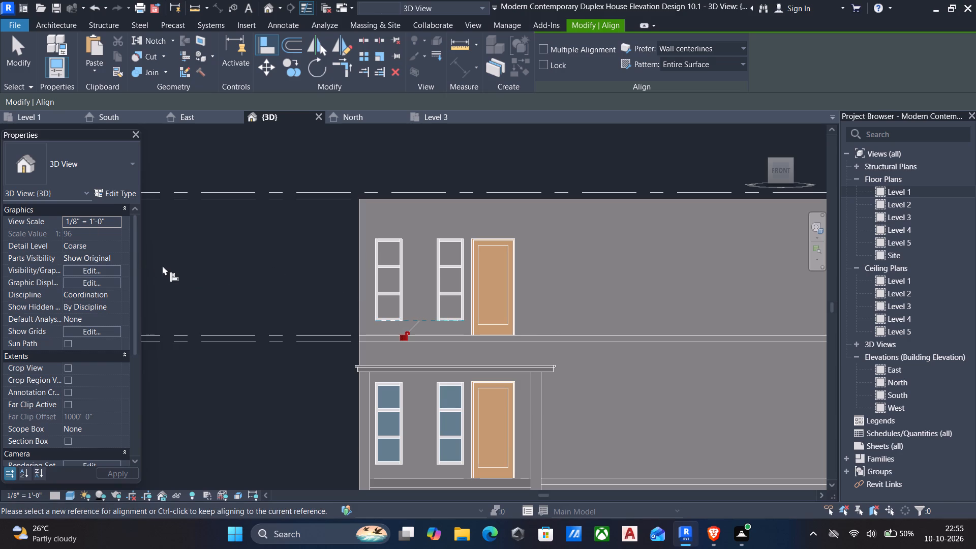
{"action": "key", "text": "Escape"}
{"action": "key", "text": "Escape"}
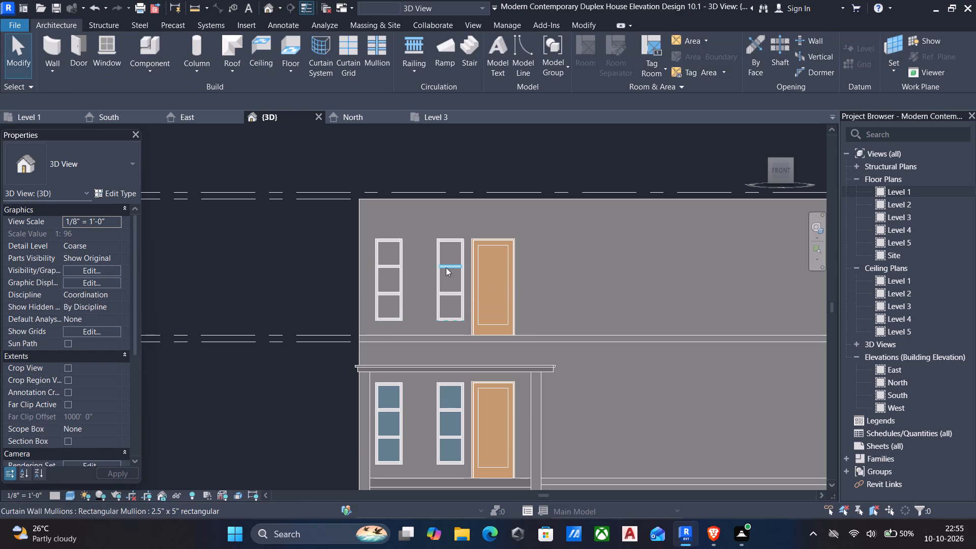
Set the base offset of the upper-storey window nearest the door to 1'.
{"action": "left_click", "coordinate": [448, 241]}
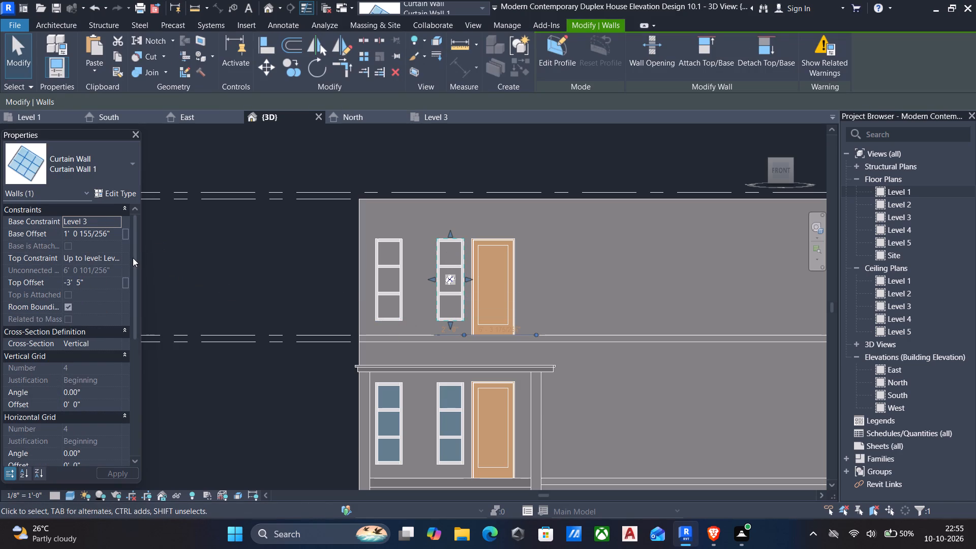
{"action": "left_click", "coordinate": [112, 233]}
{"action": "left_click_drag", "start_coordinate": [112, 233], "coordinate": [9, 218]}
{"action": "type", "text": "1'"}
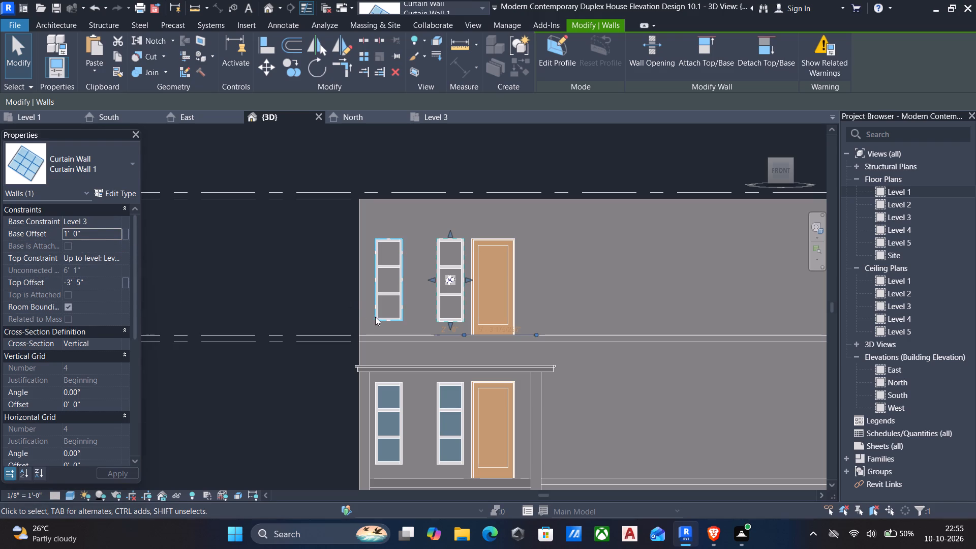
Set the base offset of the upper-storey window farthest from the door to 1'.
{"action": "left_click", "coordinate": [378, 318]}
{"action": "left_click", "coordinate": [111, 236]}
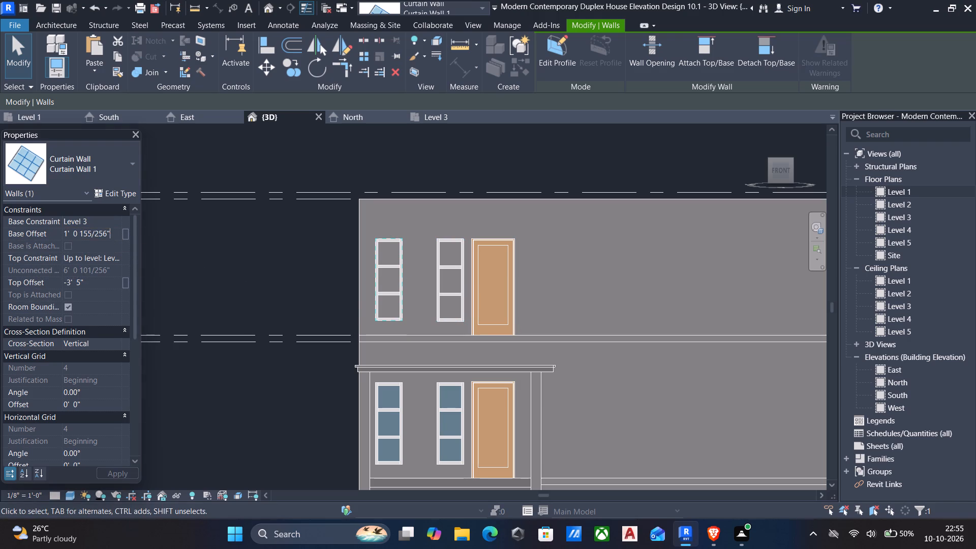
{"action": "left_click", "coordinate": [110, 226]}
{"action": "left_click", "coordinate": [111, 232]}
{"action": "key", "text": "BackSpace"}
{"action": "key", "text": "BackSpace"}
{"action": "key", "text": "BackSpace"}
{"action": "key", "text": "BackSpace"}
{"action": "key", "text": "BackSpace"}
{"action": "key", "text": "BackSpace"}
{"action": "key", "text": "BackSpace"}
{"action": "key", "text": "BackSpace"}
{"action": "key", "text": "BackSpace"}
{"action": "key", "text": "BackSpace"}
{"action": "key", "text": "BackSpace"}
{"action": "key", "text": "BackSpace"}
{"action": "key", "text": "BackSpace"}
{"action": "key", "text": "BackSpace"}
{"action": "key", "text": "BackSpace"}
{"action": "key", "text": "BackSpace"}
{"action": "key", "text": "BackSpace"}
{"action": "key", "text": "BackSpace"}
{"action": "key", "text": "BackSpace"}
{"action": "key", "text": "BackSpace"}
{"action": "type", "text": "1'"}
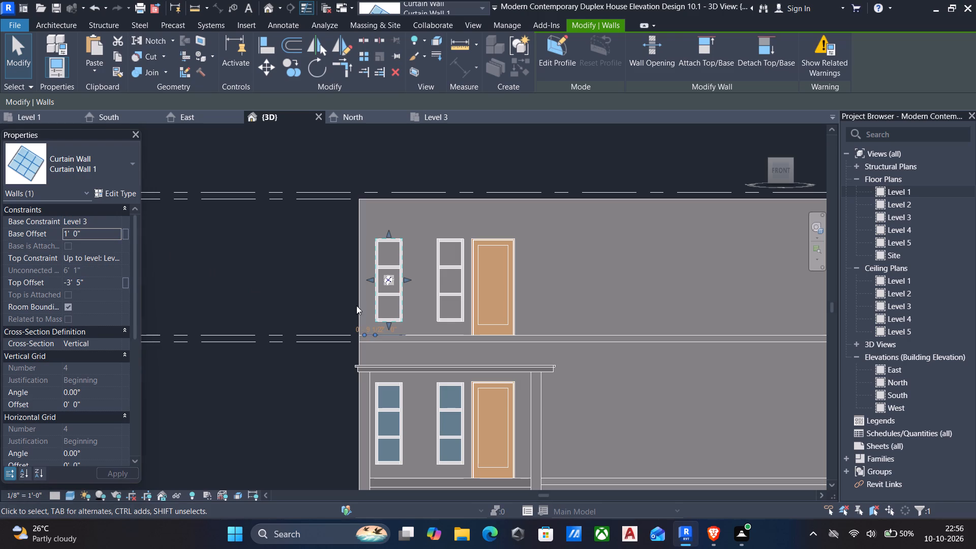
{"action": "key", "text": "Escape"}
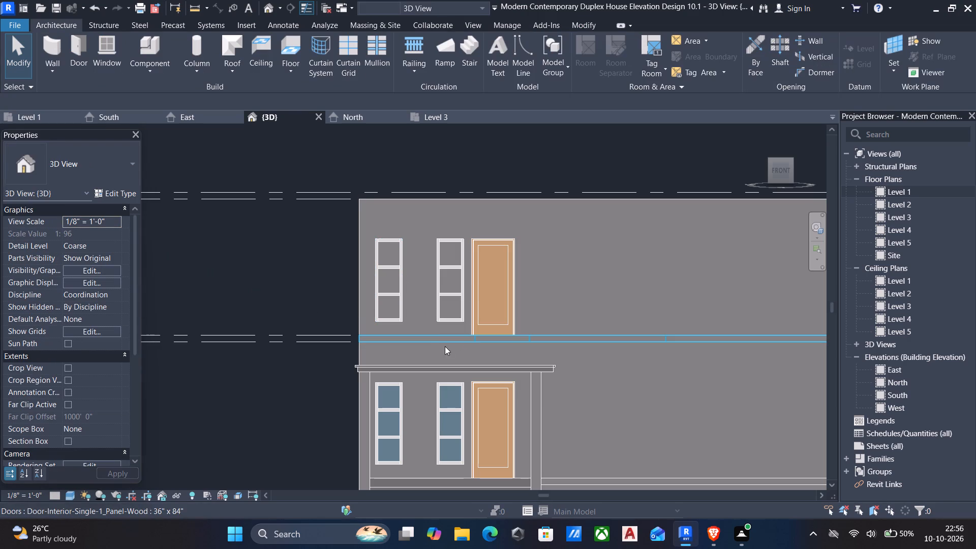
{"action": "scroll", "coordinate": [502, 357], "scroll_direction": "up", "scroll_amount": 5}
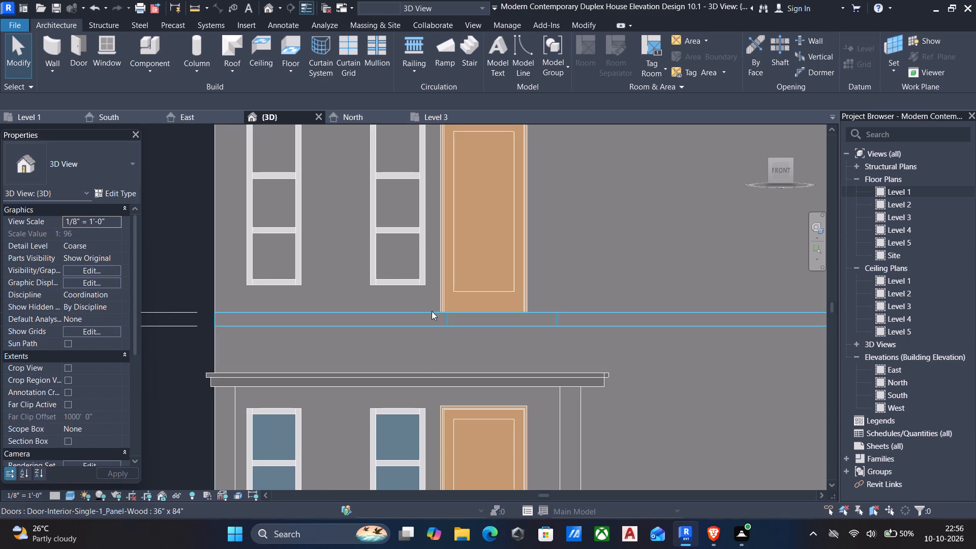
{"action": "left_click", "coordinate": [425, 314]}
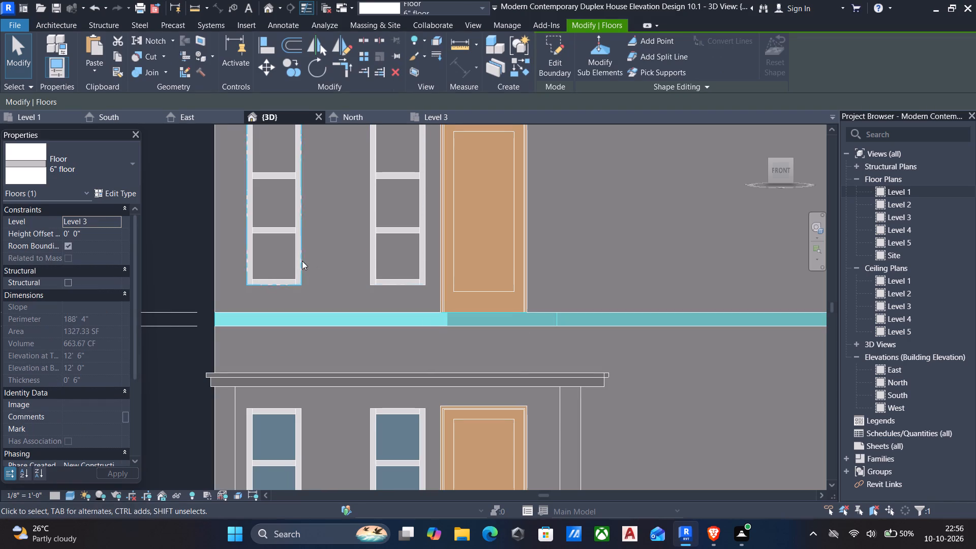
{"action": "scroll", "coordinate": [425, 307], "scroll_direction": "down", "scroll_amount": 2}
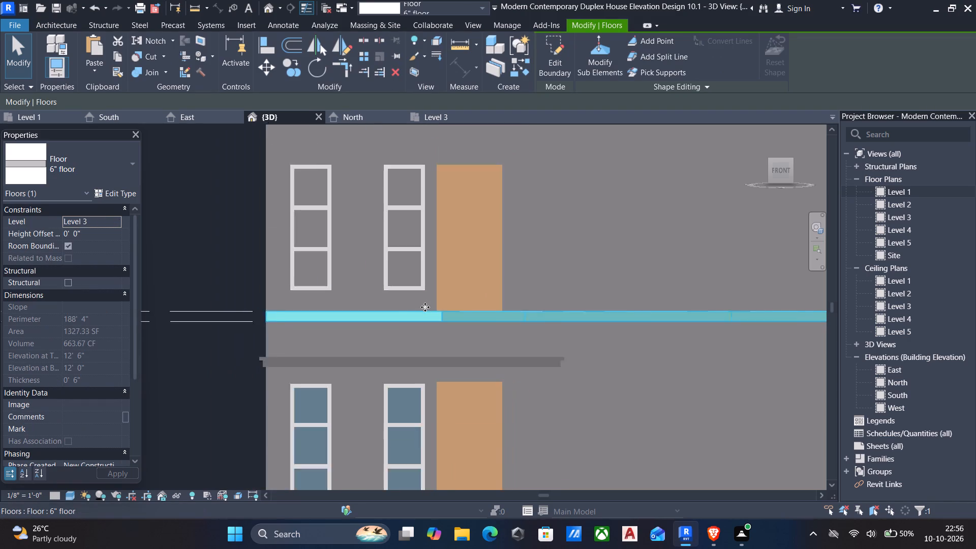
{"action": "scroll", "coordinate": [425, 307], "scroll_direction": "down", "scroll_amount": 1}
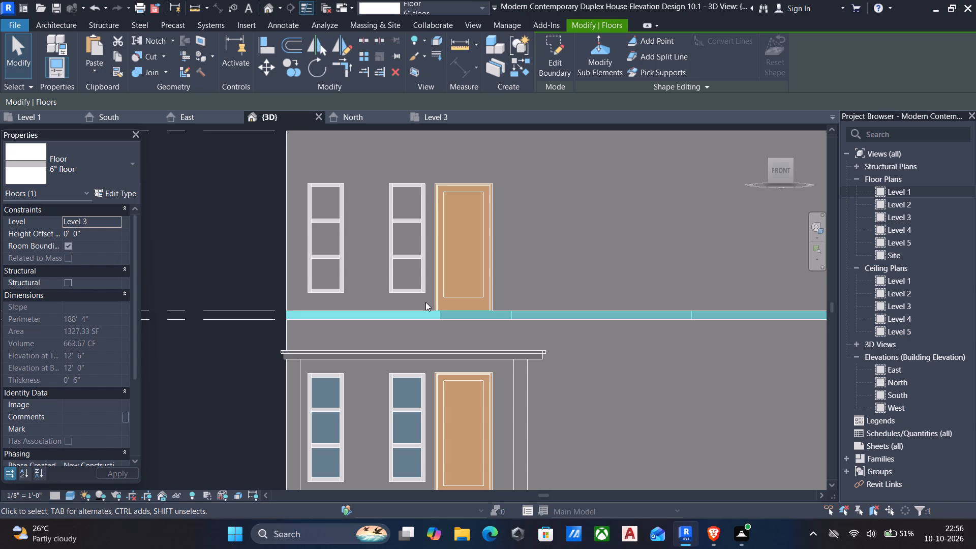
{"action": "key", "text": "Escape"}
Open the entrance canopy's in-place model for editing and start an extrusion on the front face of the Level 3 floor slab.
{"action": "scroll", "coordinate": [493, 323], "scroll_direction": "down", "scroll_amount": 2}
{"action": "middle_click_drag", "start_coordinate": [511, 327], "coordinate": [483, 455], "text": "shift"}
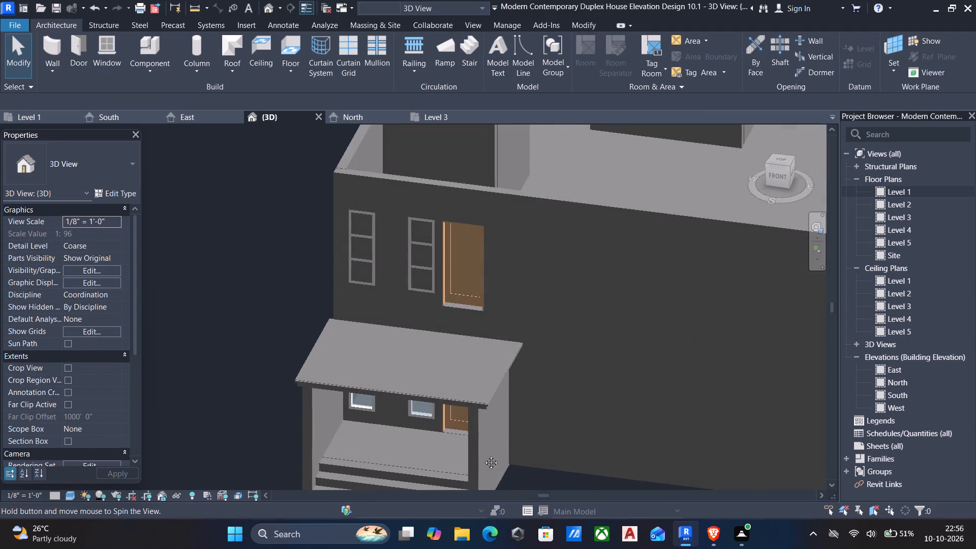
{"action": "middle_click_drag", "start_coordinate": [483, 455], "coordinate": [525, 391], "text": "shift"}
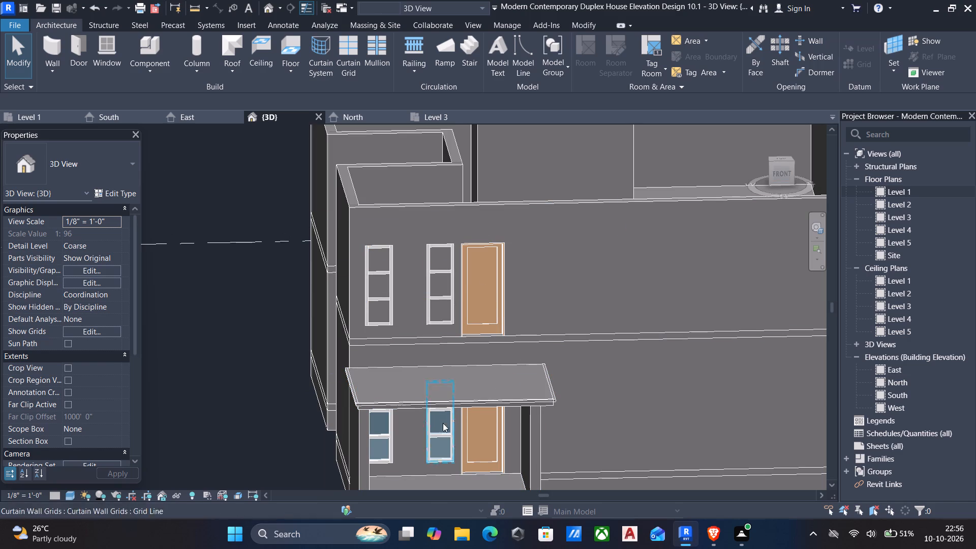
{"action": "left_click", "coordinate": [433, 403]}
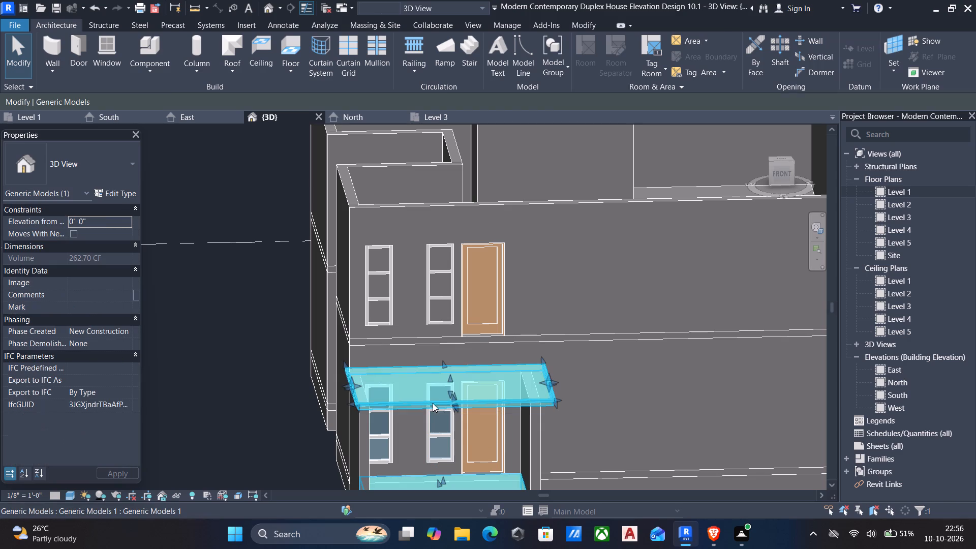
{"action": "left_click", "coordinate": [545, 62]}
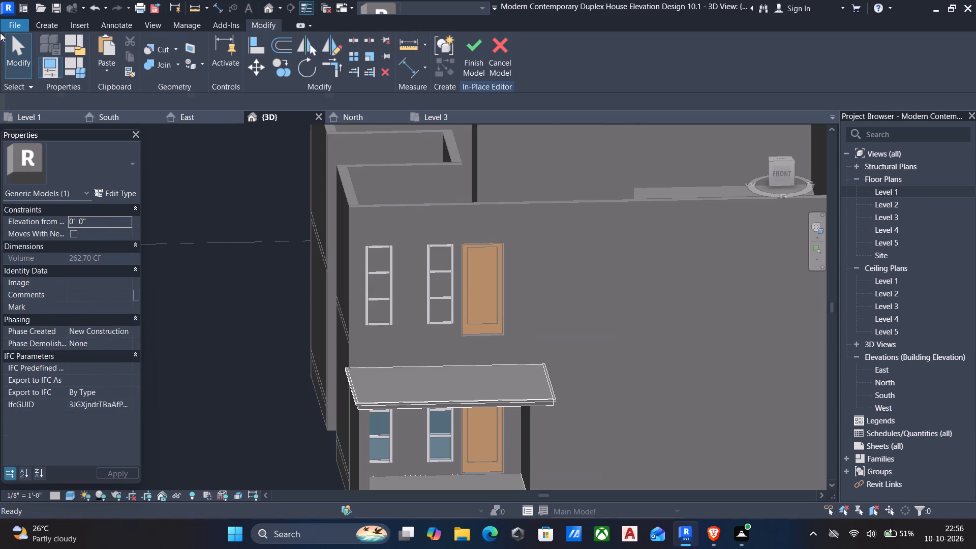
{"action": "left_click", "coordinate": [40, 26]}
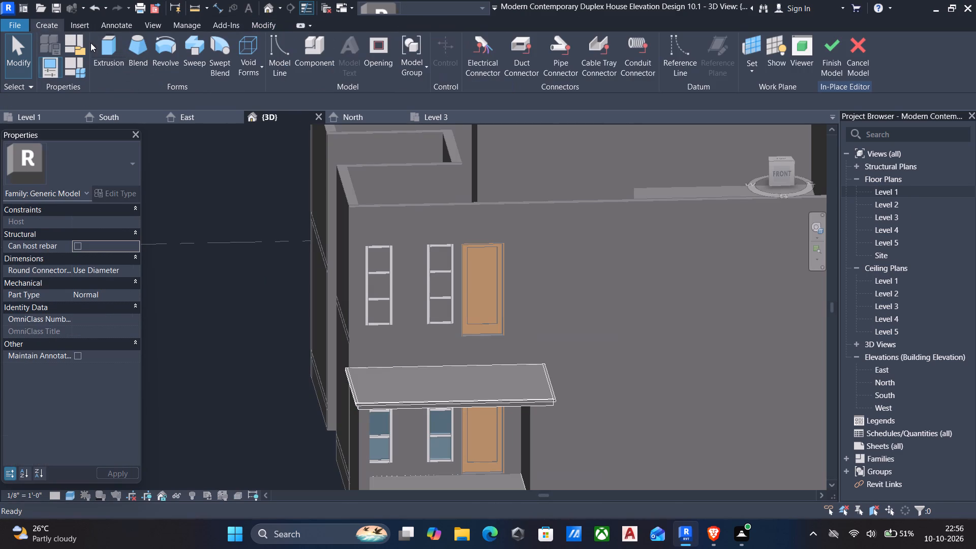
{"action": "left_click", "coordinate": [102, 50]}
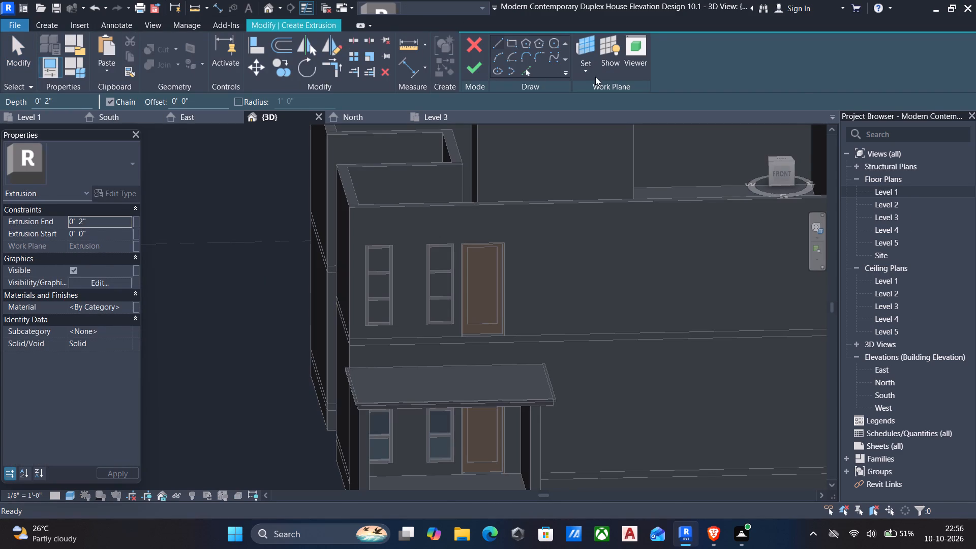
{"action": "left_click", "coordinate": [585, 75]}
{"action": "left_click", "coordinate": [603, 116]}
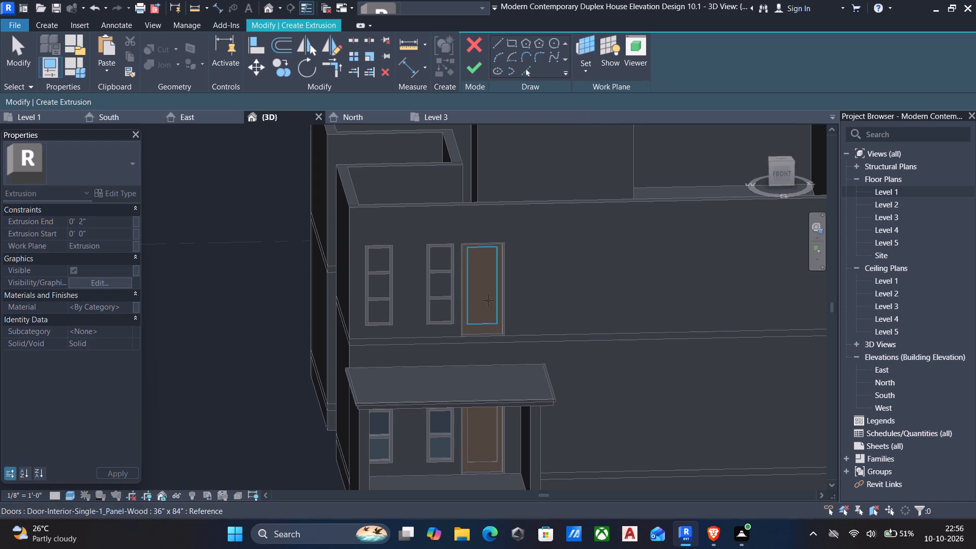
{"action": "left_click", "coordinate": [431, 341]}
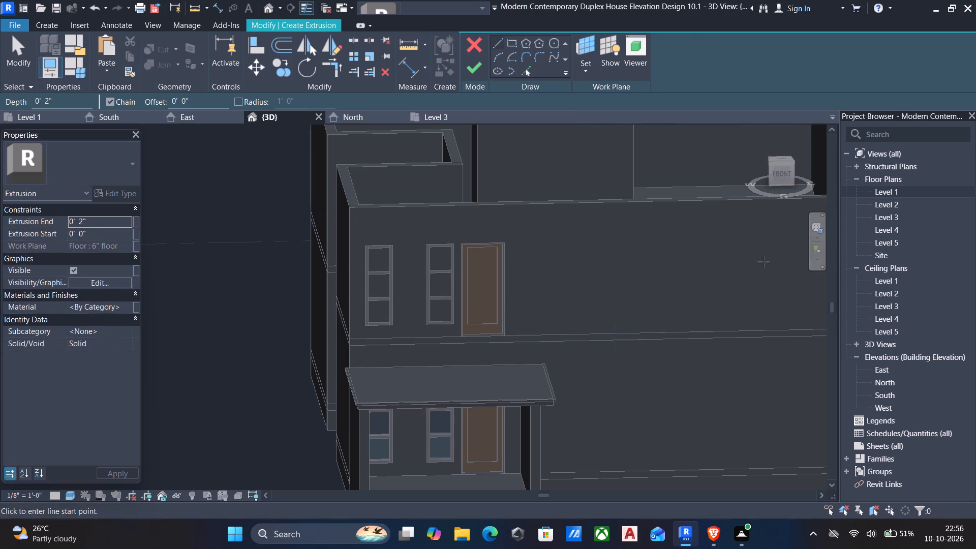
Sketch a rectangle about 13' 4 1/2" by 8' 7" around the upper-storey windows and door, from the facade's outer edge down to Level 2.
{"action": "left_click", "coordinate": [778, 174]}
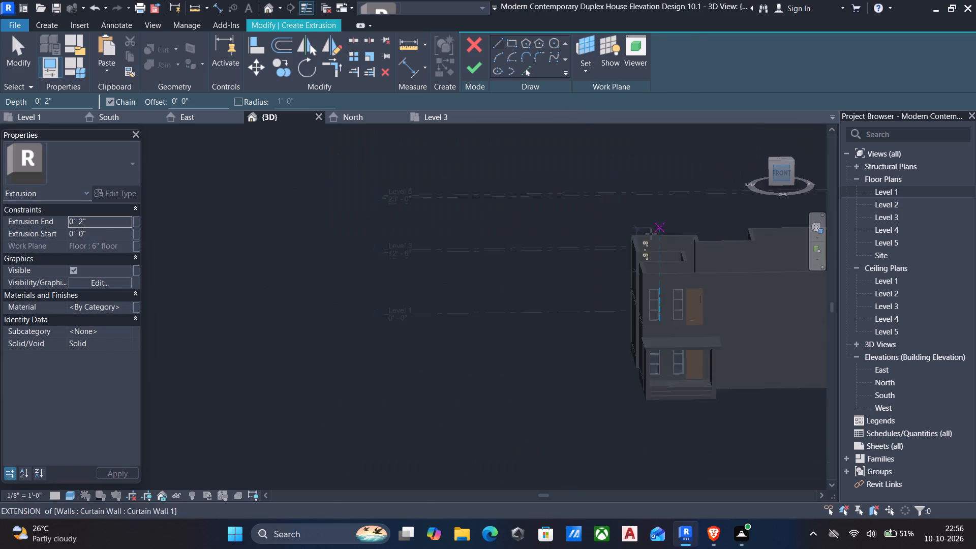
{"action": "scroll", "coordinate": [363, 332], "scroll_direction": "up", "scroll_amount": 5}
{"action": "scroll", "coordinate": [361, 277], "scroll_direction": "up", "scroll_amount": 6}
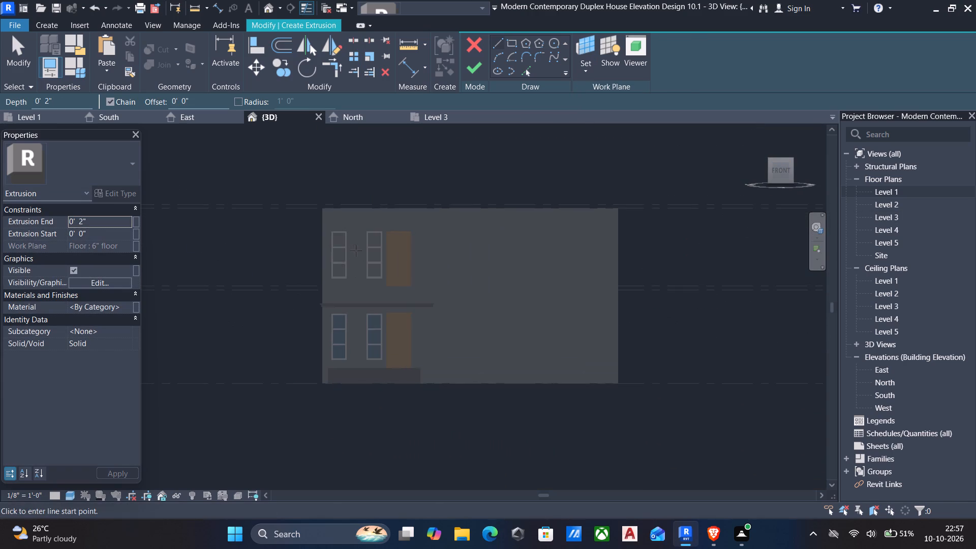
{"action": "scroll", "coordinate": [321, 242], "scroll_direction": "up", "scroll_amount": 6}
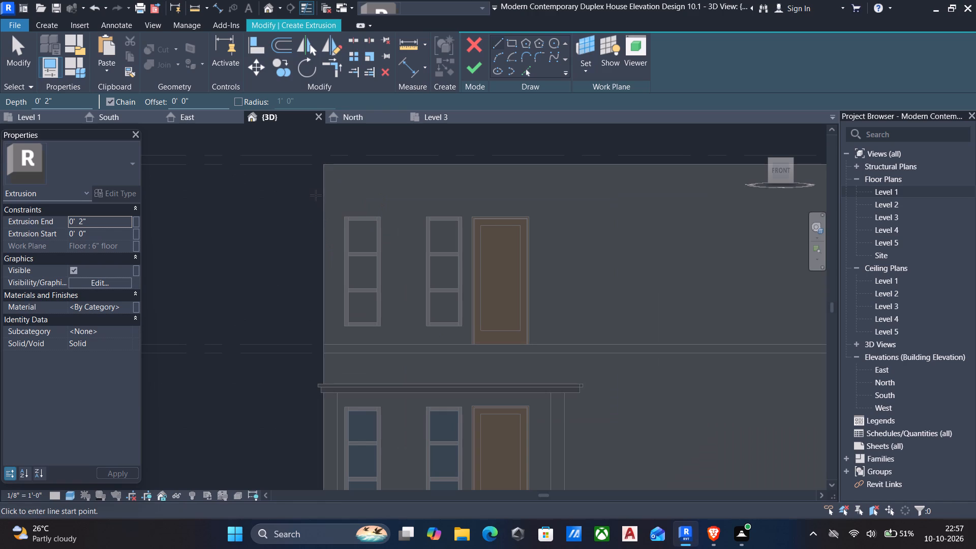
{"action": "left_click", "coordinate": [325, 204]}
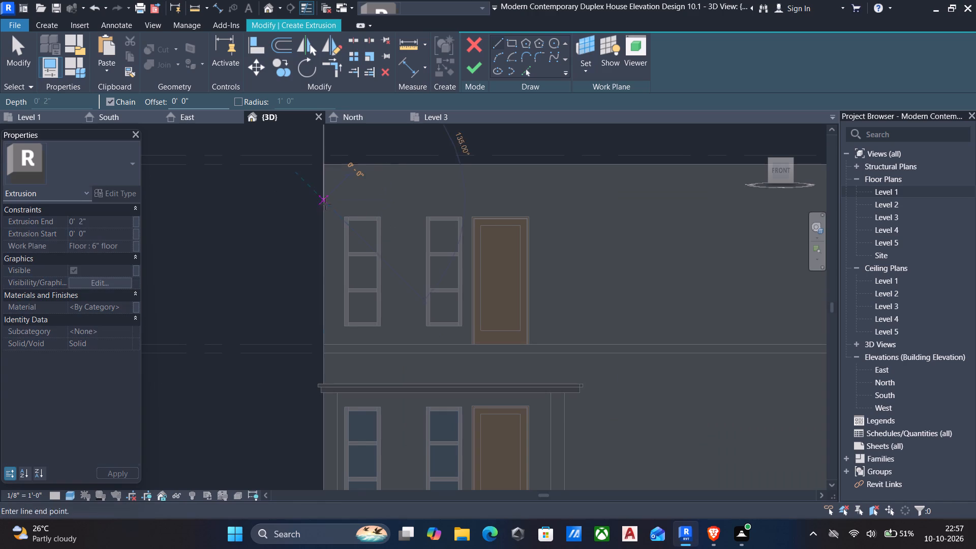
{"action": "key", "text": "Escape"}
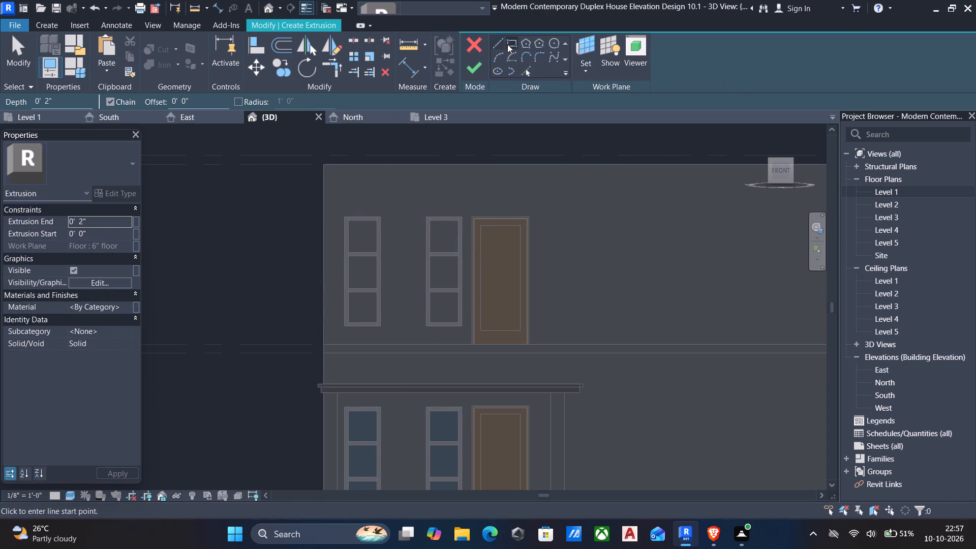
{"action": "left_click", "coordinate": [508, 43]}
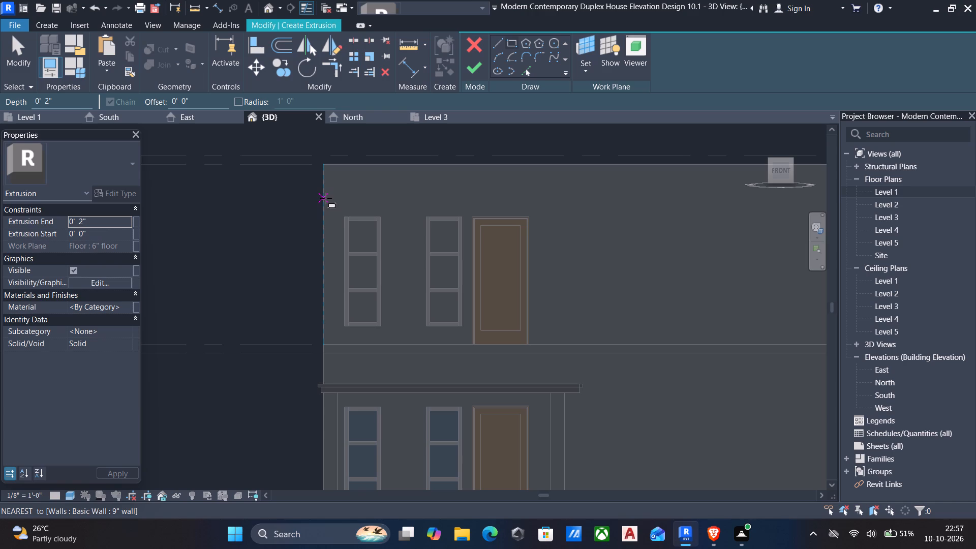
{"action": "left_click", "coordinate": [326, 198]}
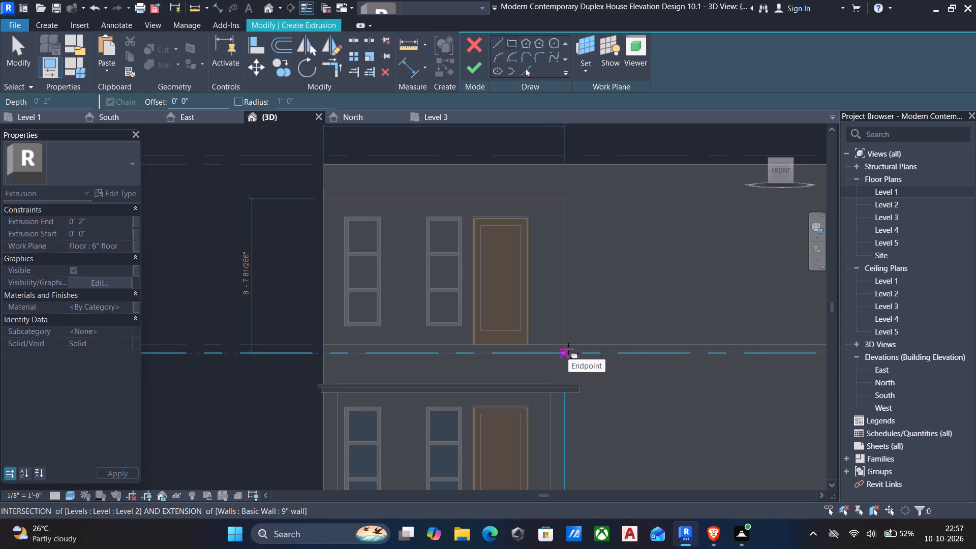
{"action": "left_click", "coordinate": [568, 349]}
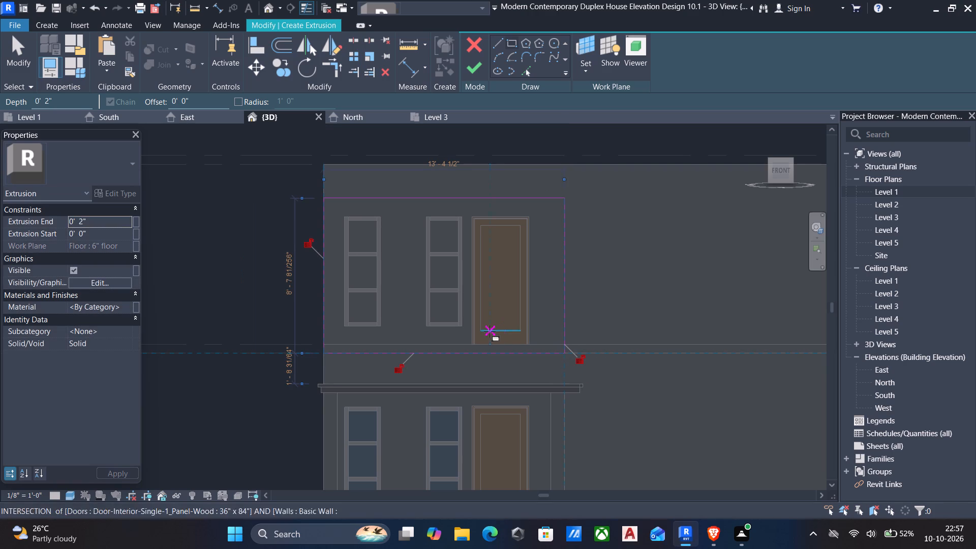
Sketch a horizontal line offset 6" below the top edge of the rectangle around the upper-storey openings.
{"action": "key", "text": "Escape"}
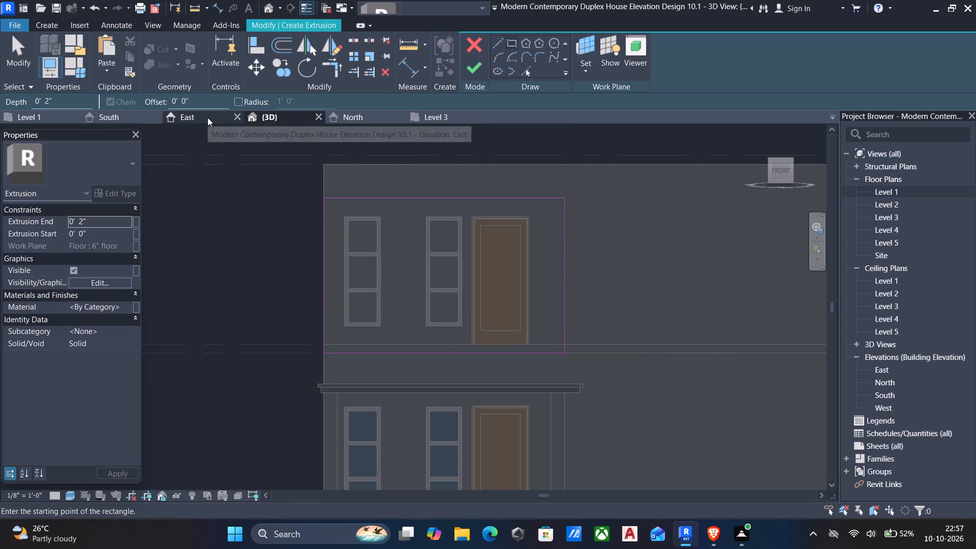
{"action": "left_click_drag", "start_coordinate": [213, 99], "coordinate": [97, 96]}
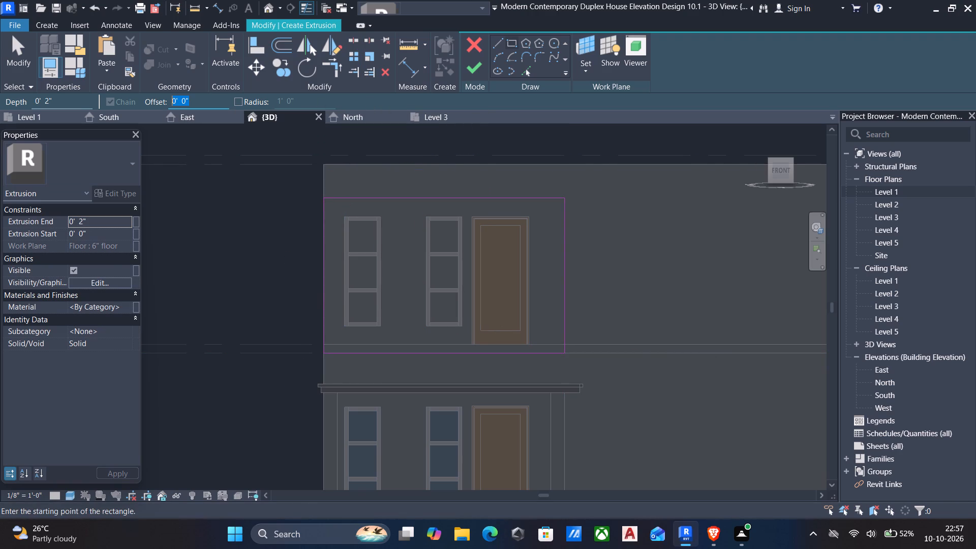
{"action": "left_click_drag", "start_coordinate": [97, 96], "coordinate": [92, 96]}
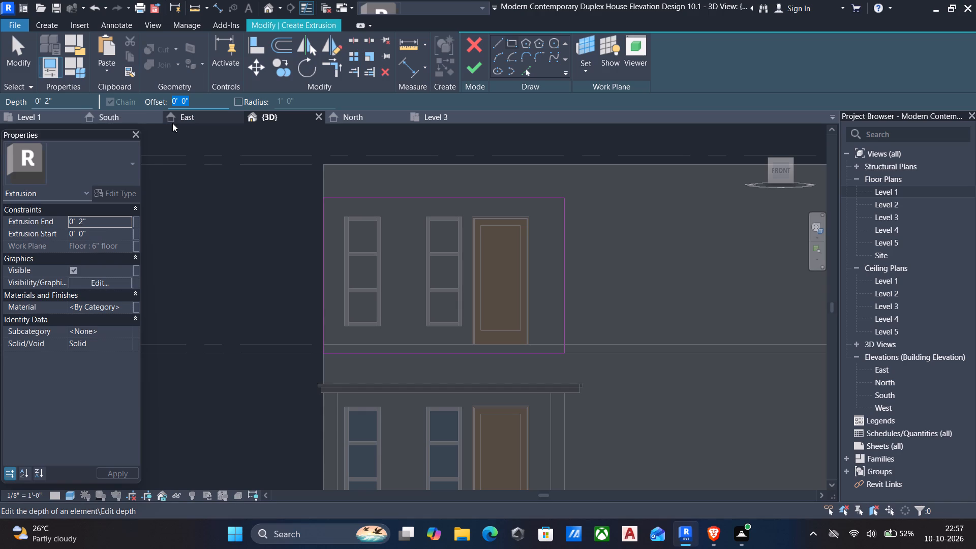
{"action": "key", "text": "6"}
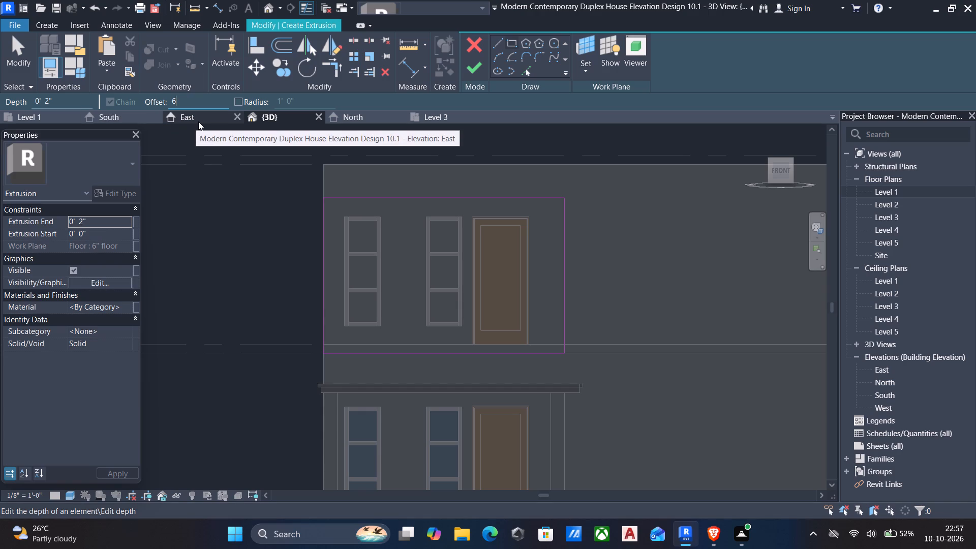
{"action": "key", "text": "shift+quotedbl"}
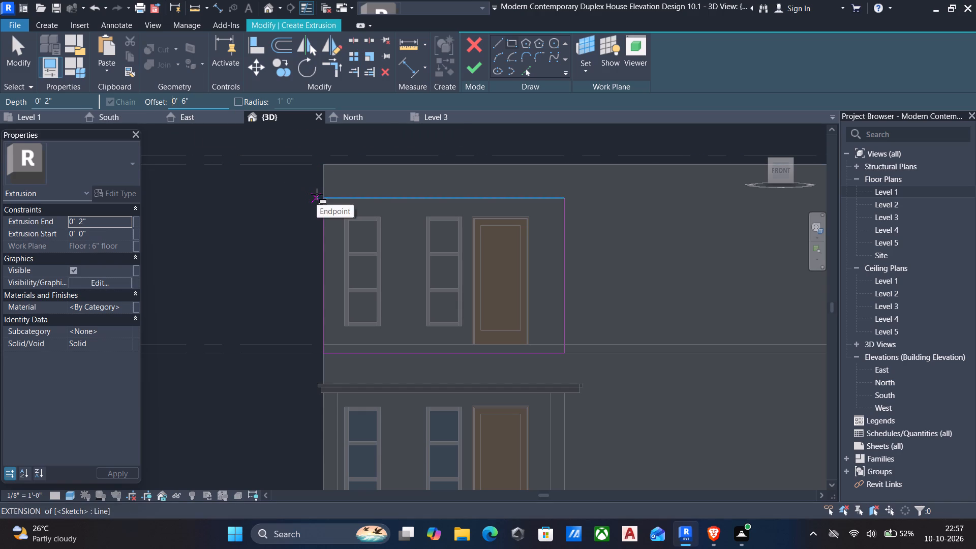
{"action": "left_click", "coordinate": [321, 197]}
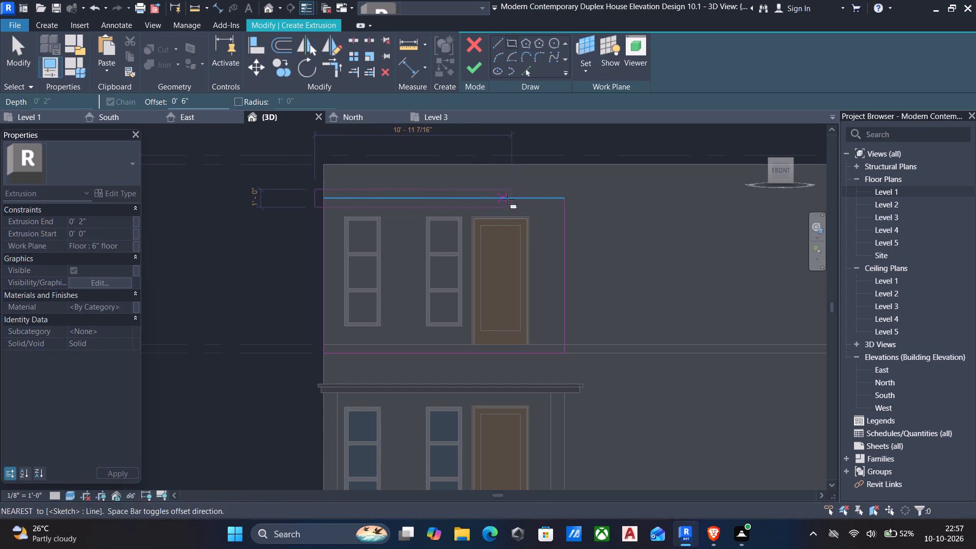
{"action": "key", "text": "Escape"}
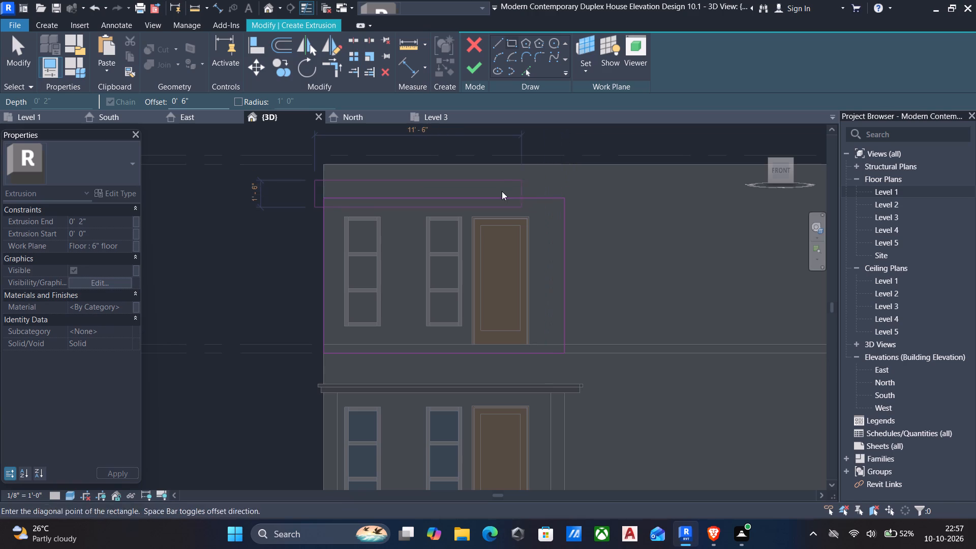
{"action": "left_click", "coordinate": [500, 47]}
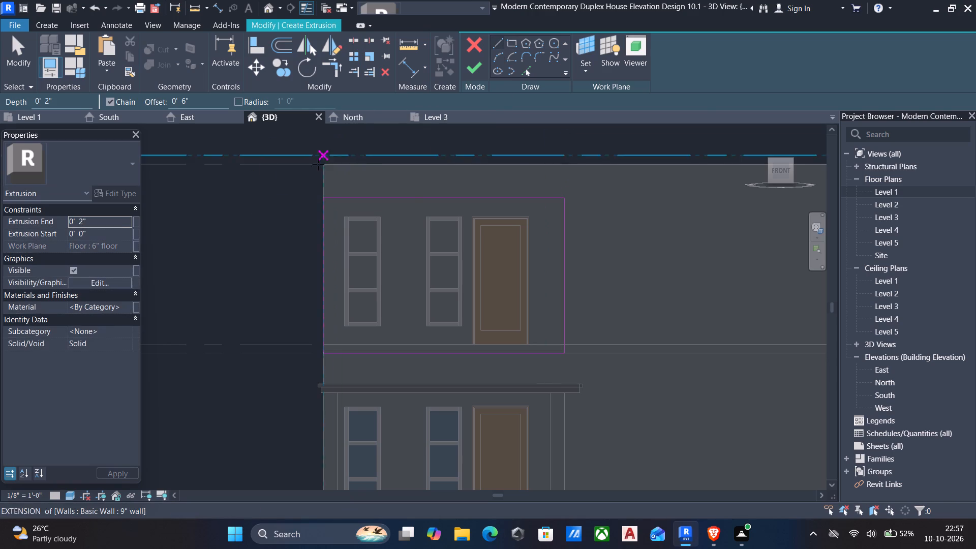
{"action": "left_click", "coordinate": [328, 198]}
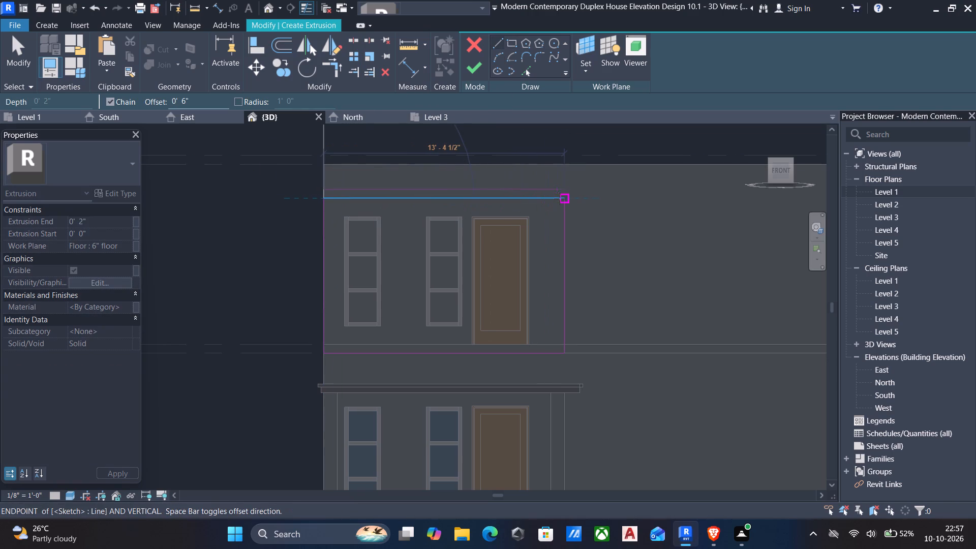
{"action": "key", "text": "space"}
{"action": "left_click", "coordinate": [560, 199]}
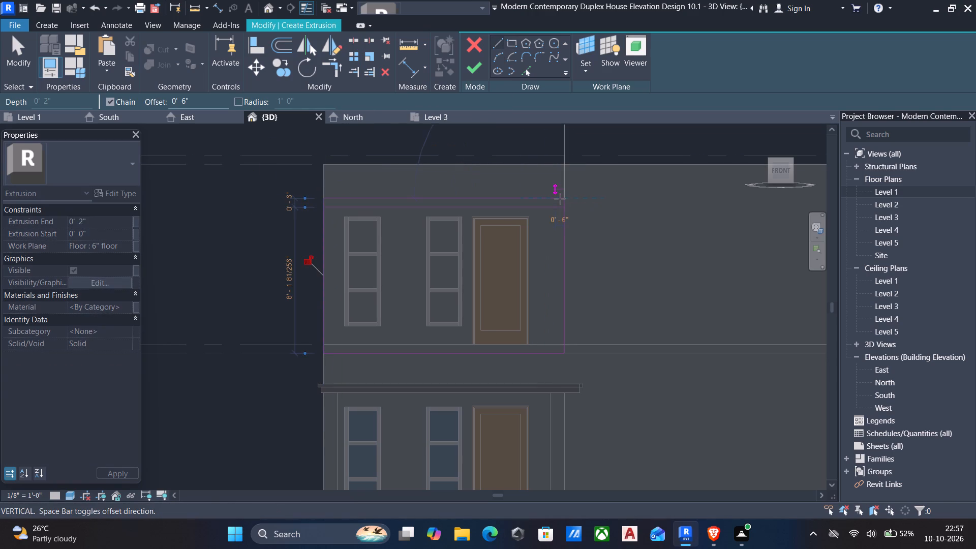
{"action": "key", "text": "Escape"}
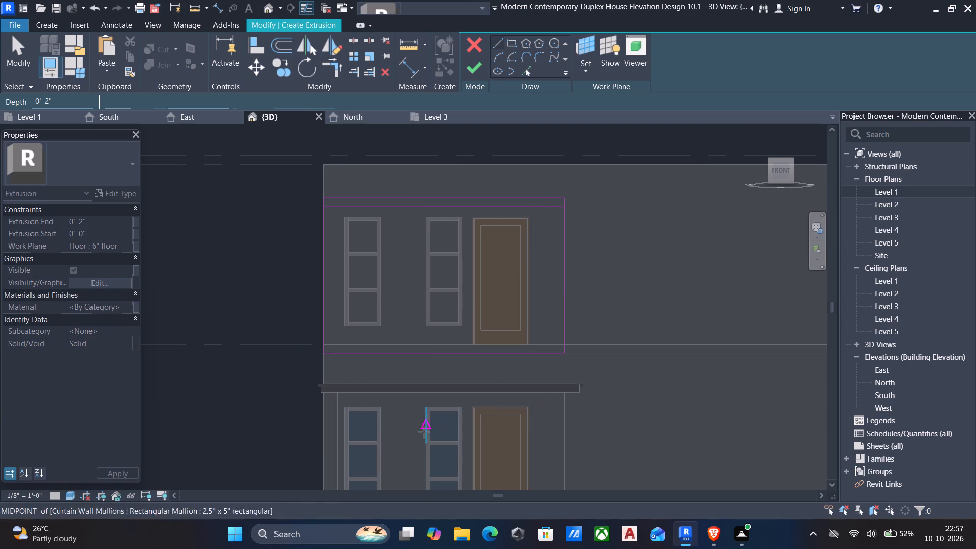
Sketch a horizontal line offset 6" above the rectangle's bottom edge at Level 2.
{"action": "left_click", "coordinate": [323, 351]}
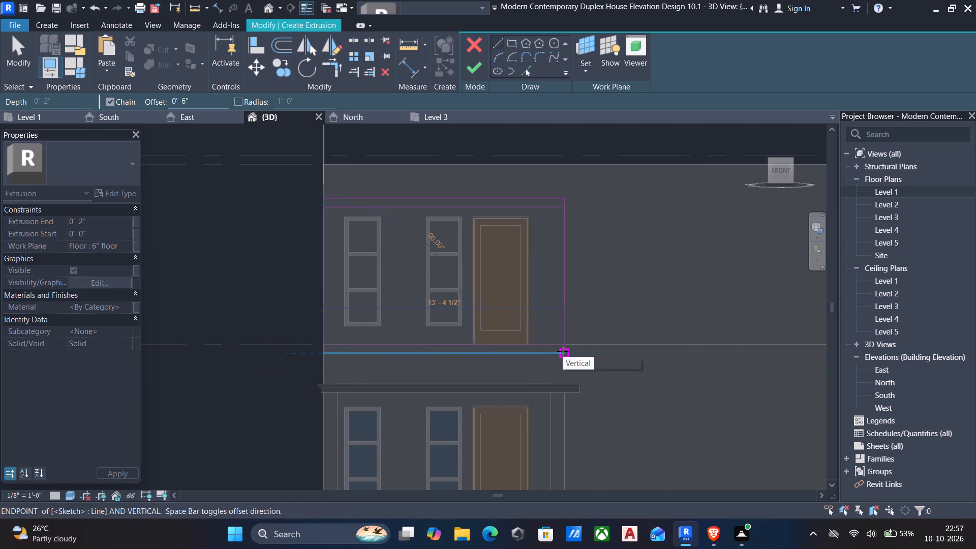
{"action": "key", "text": "space"}
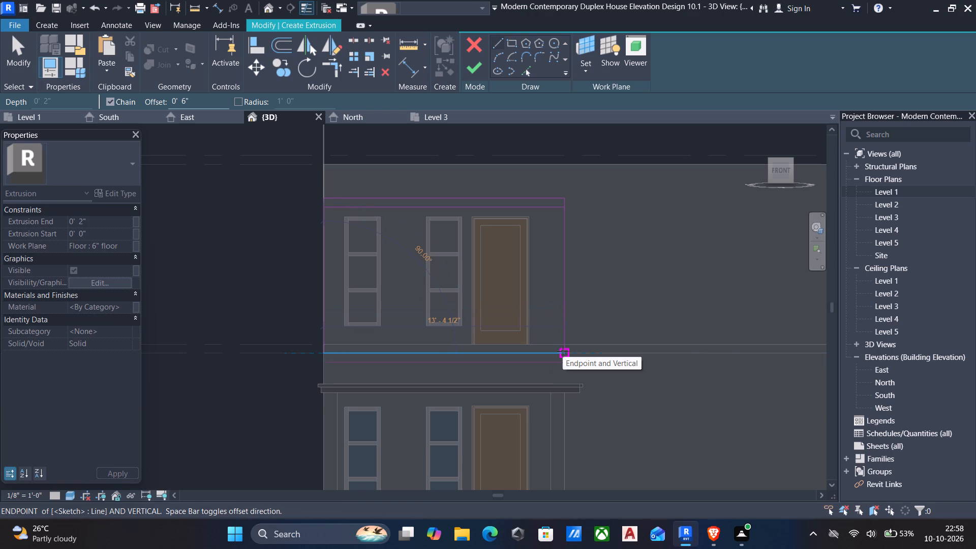
{"action": "key", "text": "space"}
{"action": "left_click", "coordinate": [563, 352]}
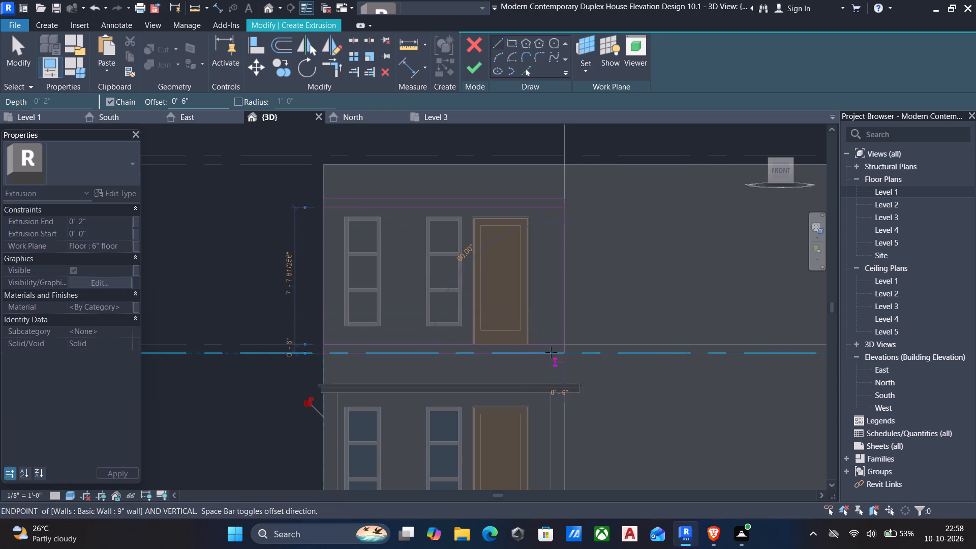
{"action": "key", "text": "Escape"}
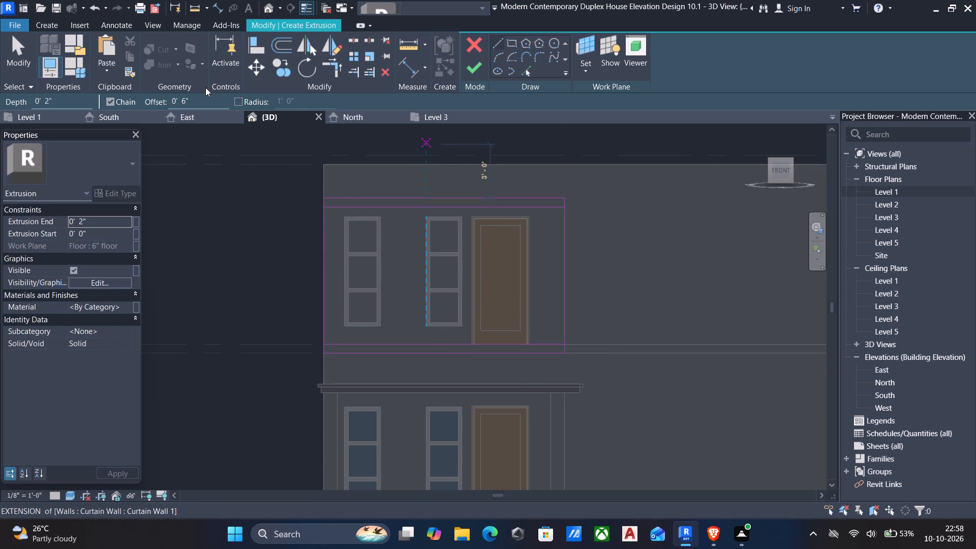
Sketch a vertical line offset 1' outside the rectangle's edge beside the door.
{"action": "left_click_drag", "start_coordinate": [207, 98], "coordinate": [78, 94]}
{"action": "type", "text": "1'"}
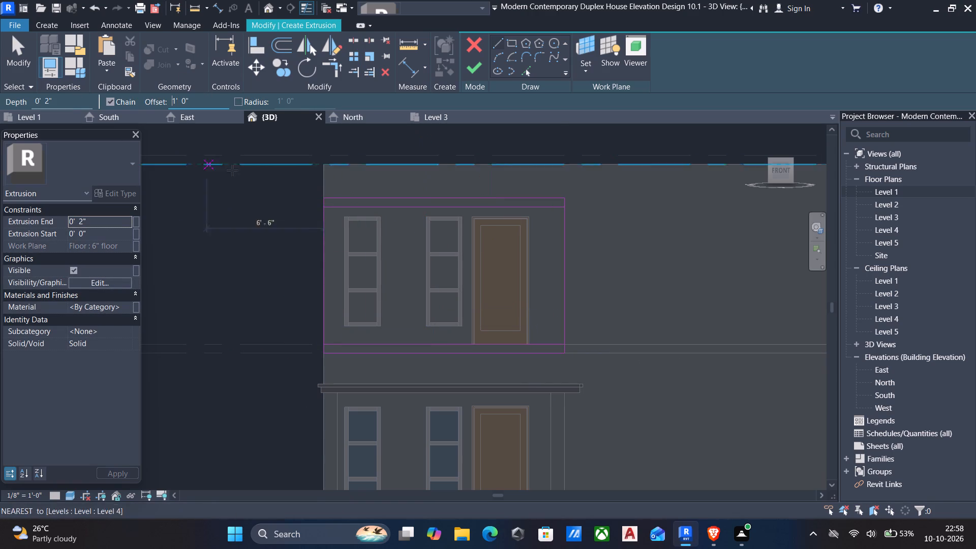
{"action": "left_click", "coordinate": [565, 201]}
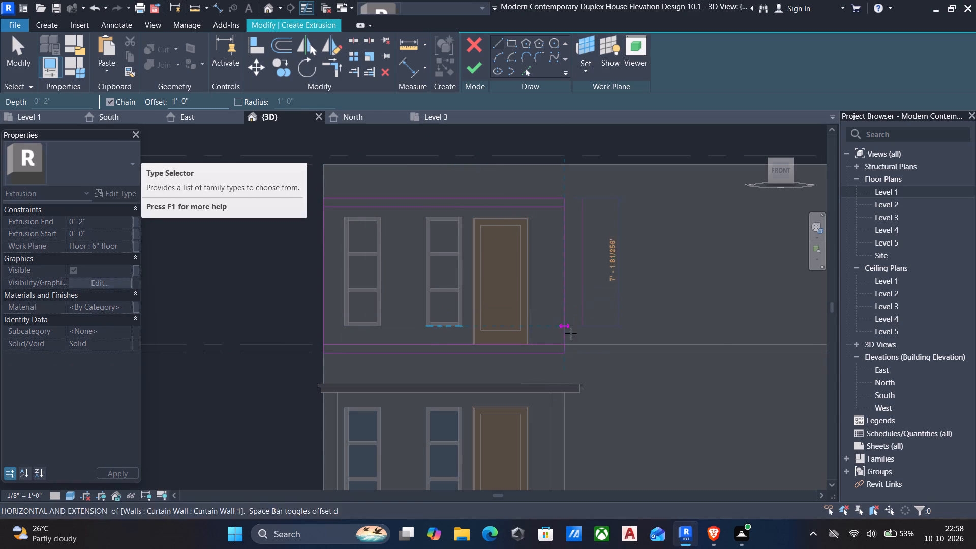
{"action": "left_click", "coordinate": [569, 352]}
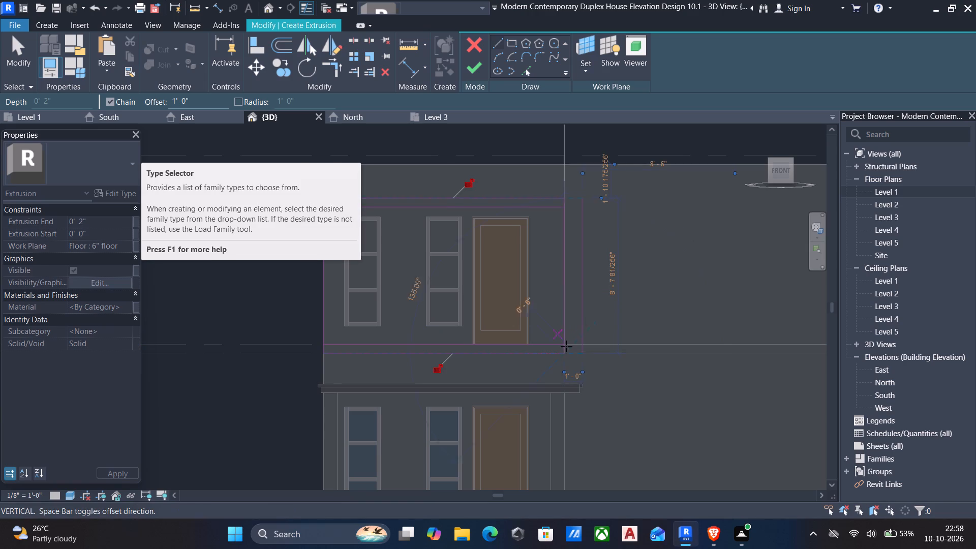
{"action": "key", "text": "Escape"}
Sketch a vertical line offset 1' outside the rectangle's edge at the facade's outer corner, down to Level 2.
{"action": "middle_click_drag", "start_coordinate": [444, 268], "coordinate": [544, 323]}
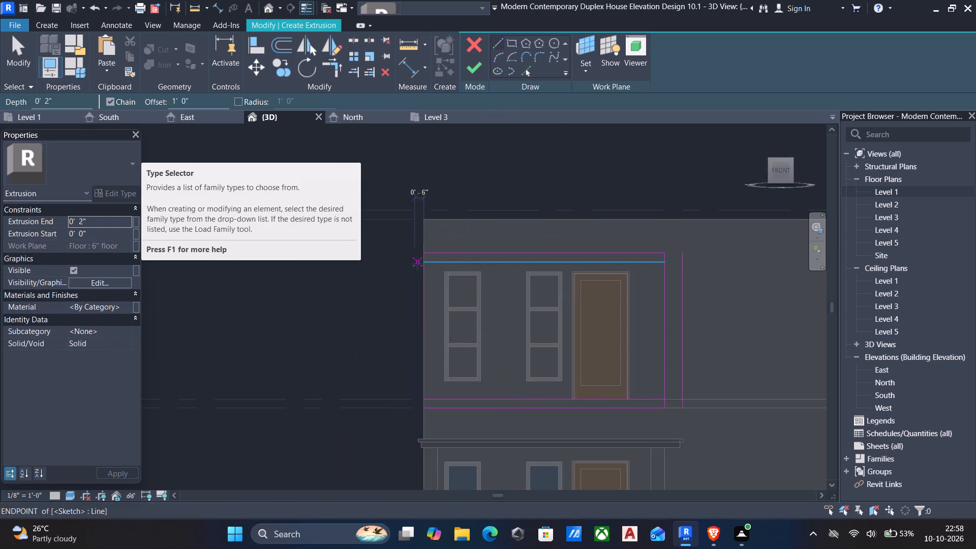
{"action": "left_click", "coordinate": [419, 264]}
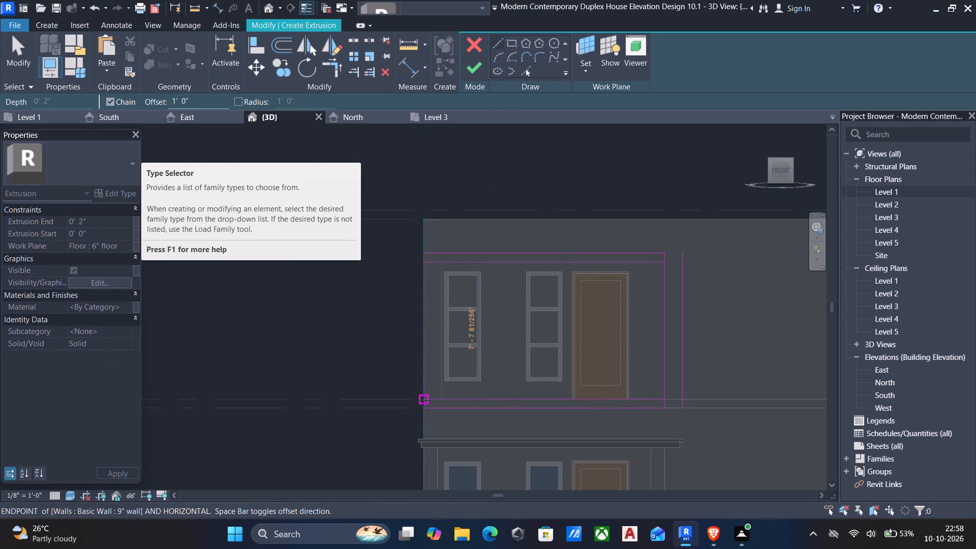
{"action": "key", "text": "space"}
{"action": "left_click", "coordinate": [423, 411]}
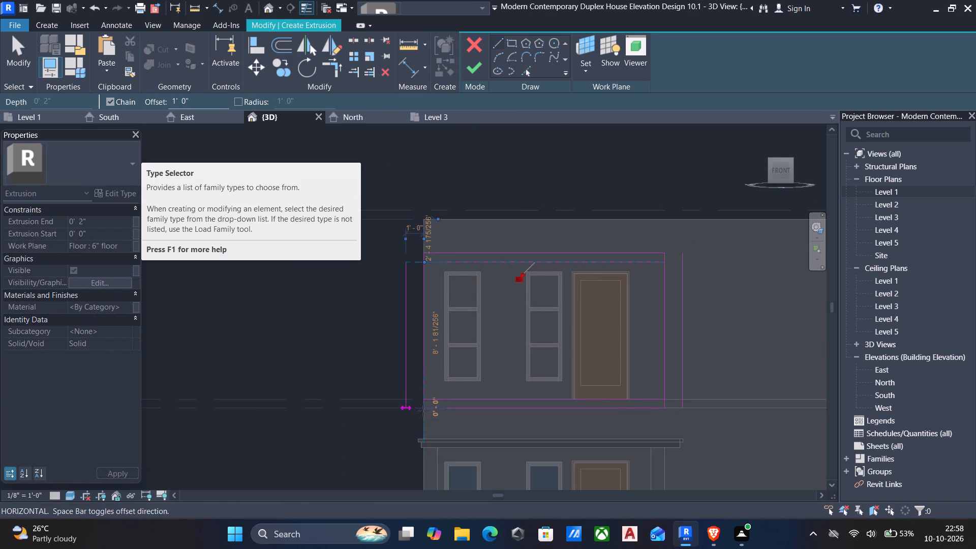
{"action": "key", "text": "Escape"}
{"action": "key", "text": "Escape"}
Nudge the two vertical sketch lines at the facade's outer corner slightly toward the windows.
{"action": "left_click_drag", "start_coordinate": [393, 253], "coordinate": [443, 367]}
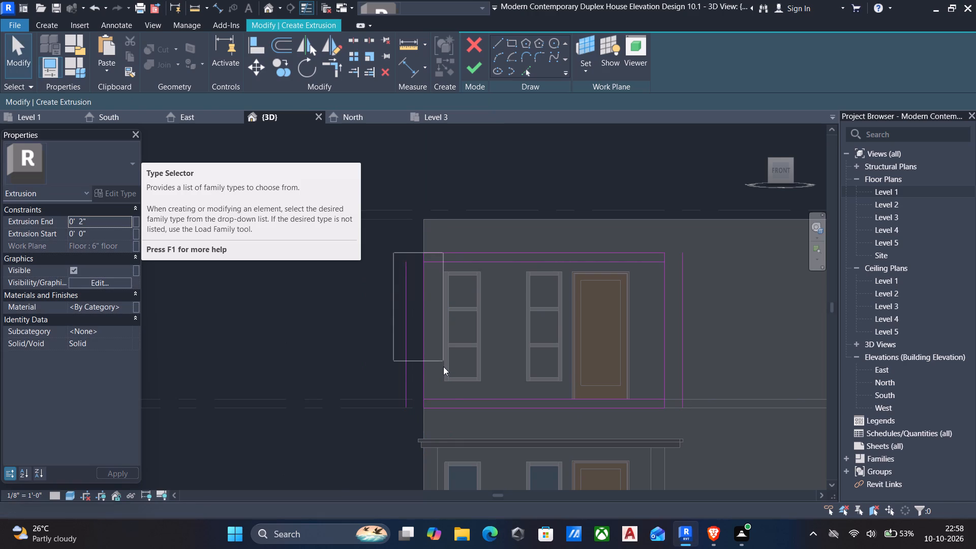
{"action": "left_click_drag", "start_coordinate": [443, 367], "coordinate": [446, 419]}
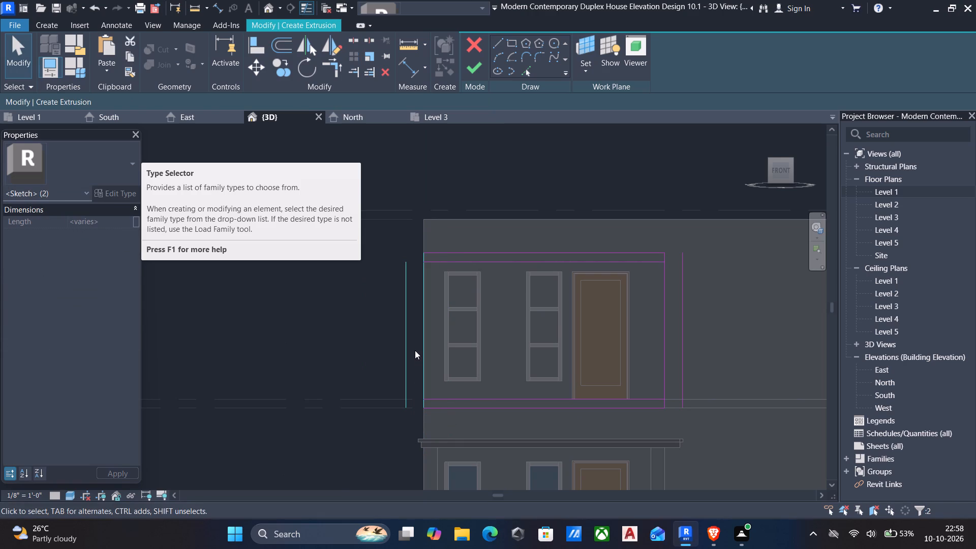
{"action": "key", "text": "Escape"}
{"action": "left_click_drag", "start_coordinate": [451, 352], "coordinate": [310, 318]}
{"action": "key", "text": "Right"}
{"action": "key", "text": "Right"}
{"action": "key", "text": "Escape"}
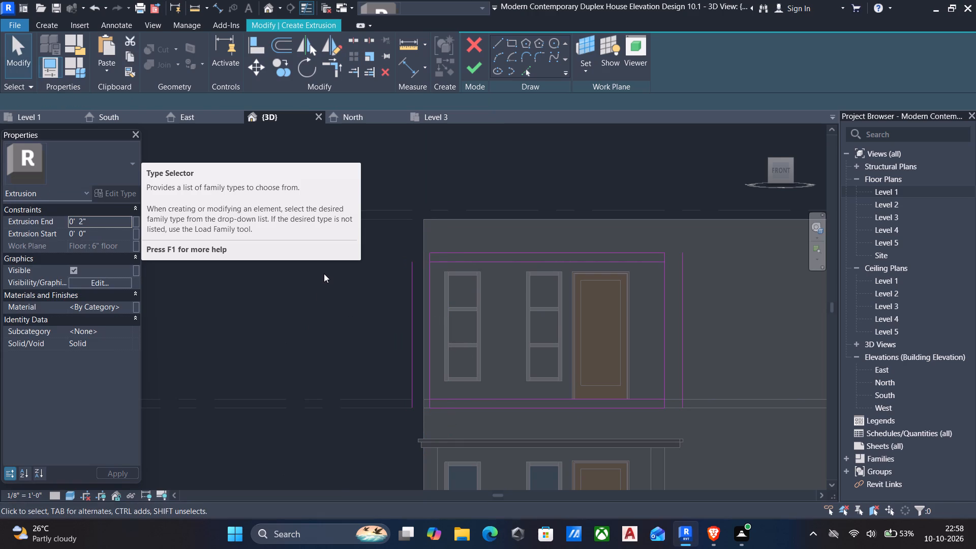
Trim/extend the outer and inner vertical lines on the window side to corners with the outer and inner top lines.
{"action": "key", "text": "t"}
{"action": "key", "text": "r"}
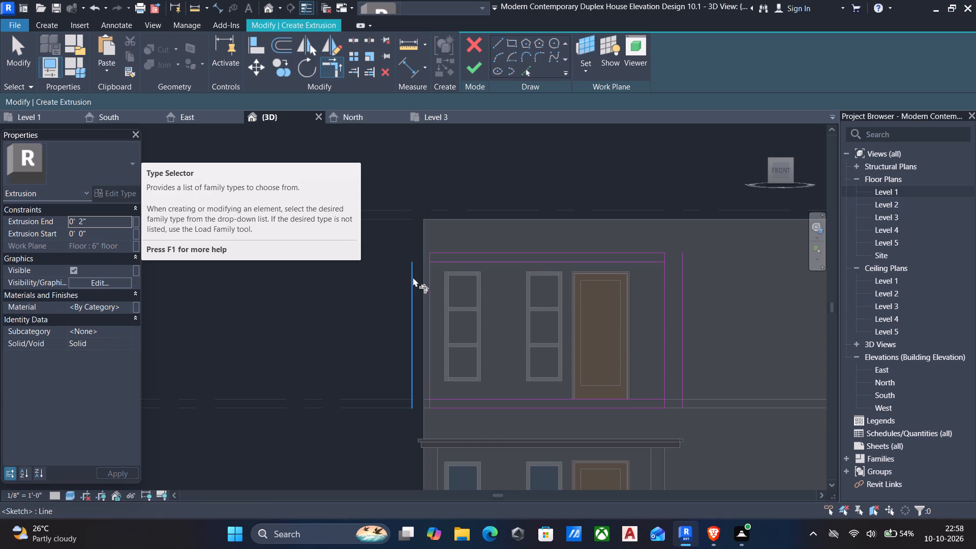
{"action": "left_click", "coordinate": [408, 279]}
{"action": "left_click", "coordinate": [444, 256]}
{"action": "left_click", "coordinate": [432, 299]}
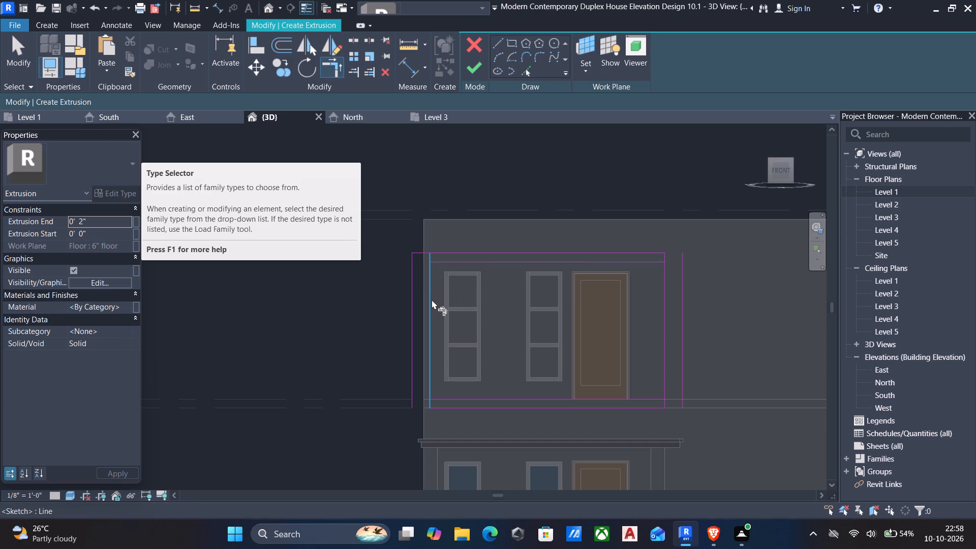
{"action": "left_click", "coordinate": [445, 252]}
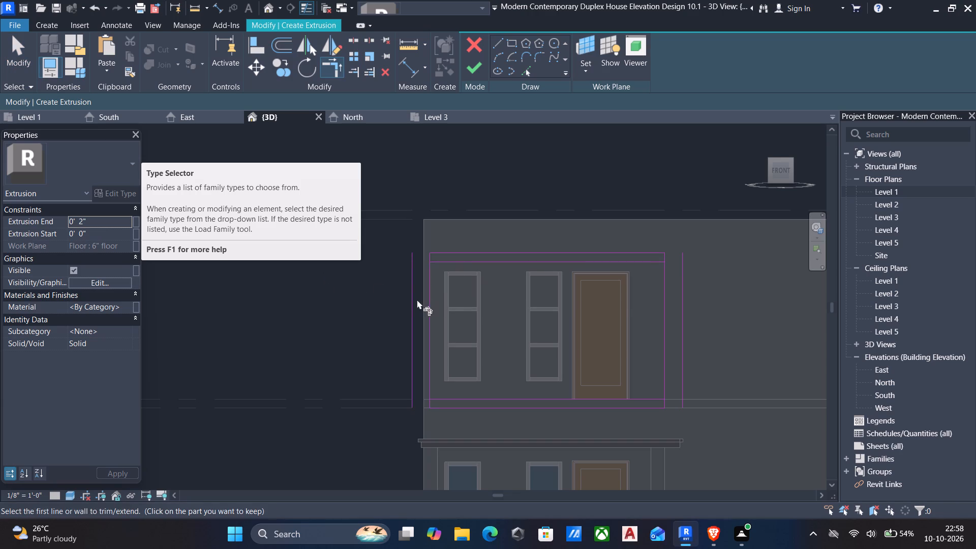
{"action": "left_click", "coordinate": [415, 293]}
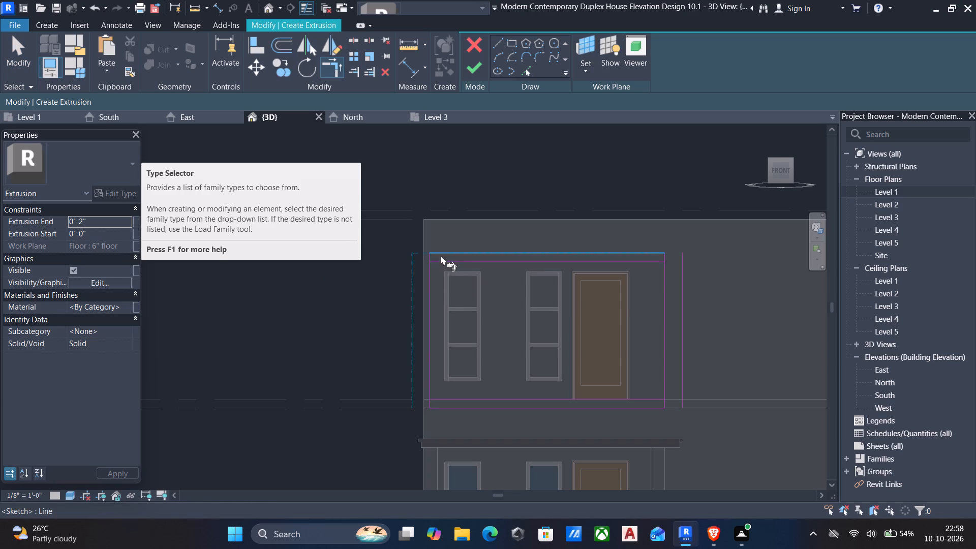
{"action": "left_click", "coordinate": [441, 255]}
{"action": "left_click", "coordinate": [433, 297]}
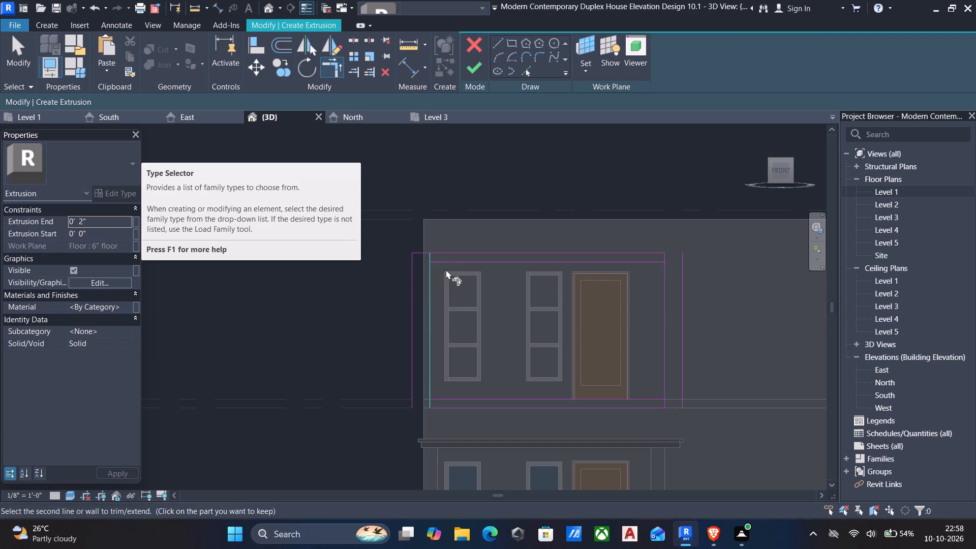
{"action": "left_click", "coordinate": [447, 264]}
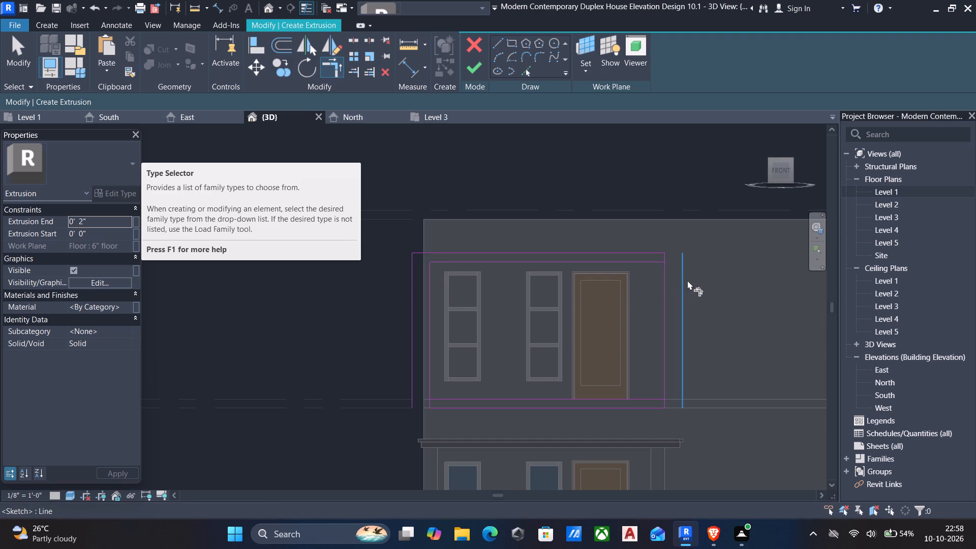
Trim/extend the sketch lines on the door side into closed outer and inner corners at the top and bottom.
{"action": "left_click", "coordinate": [687, 281]}
{"action": "left_click", "coordinate": [632, 252]}
{"action": "left_click", "coordinate": [664, 280]}
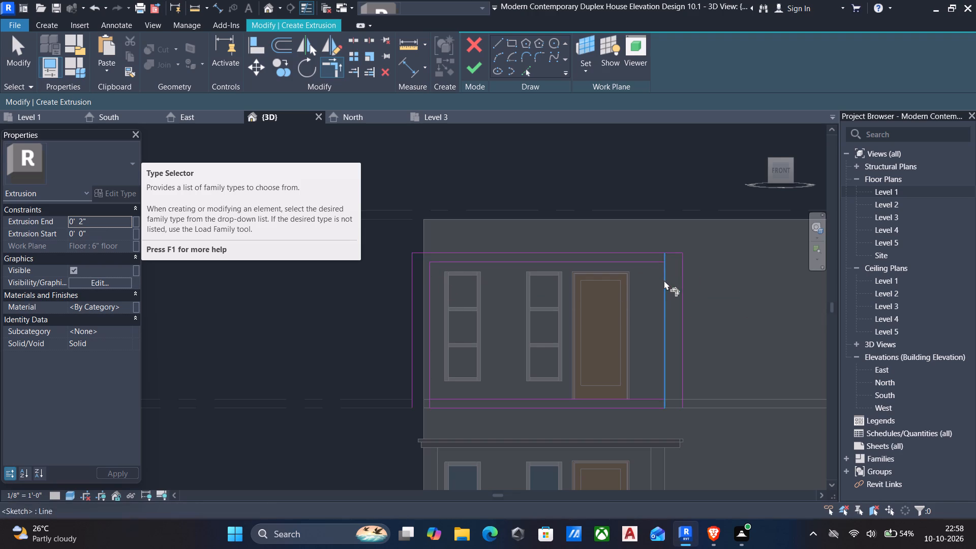
{"action": "left_click", "coordinate": [624, 261]}
{"action": "left_click_drag", "start_coordinate": [650, 400], "coordinate": [656, 390]}
{"action": "left_click", "coordinate": [664, 375]}
{"action": "left_click", "coordinate": [648, 410]}
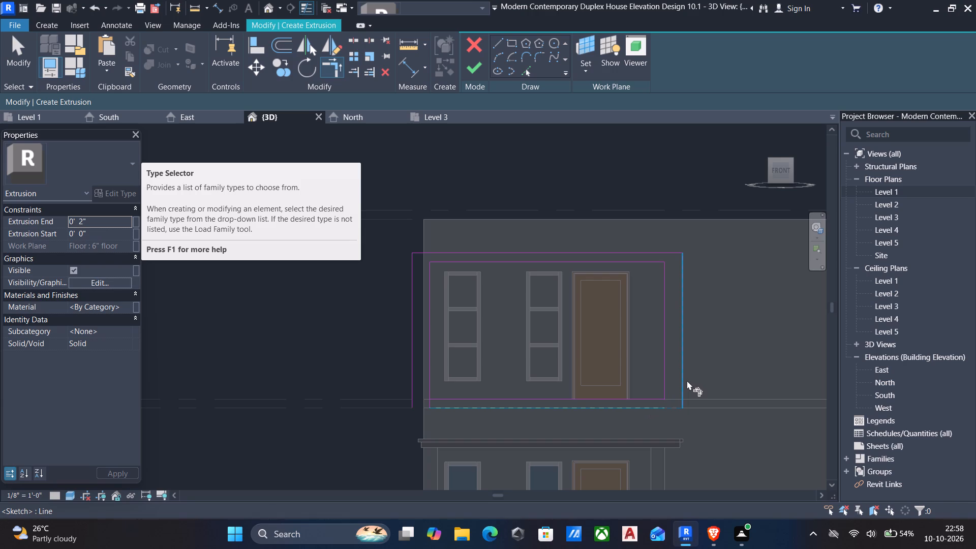
{"action": "left_click", "coordinate": [685, 381]}
Trim/extend the inner and outer bottom lines to corners with the window-side vertical lines and finish the frame's extrusion sketch.
{"action": "left_click", "coordinate": [498, 403]}
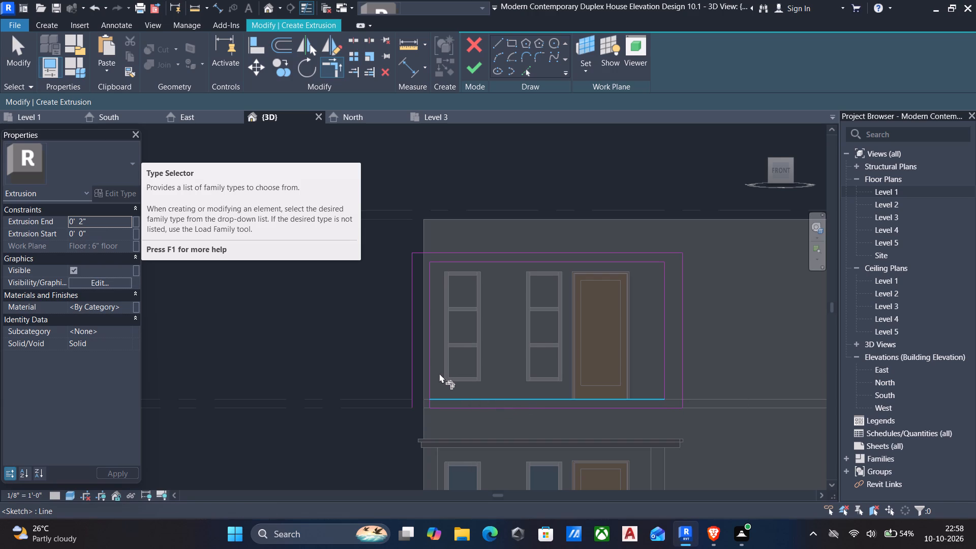
{"action": "left_click", "coordinate": [433, 372]}
{"action": "left_click", "coordinate": [451, 409]}
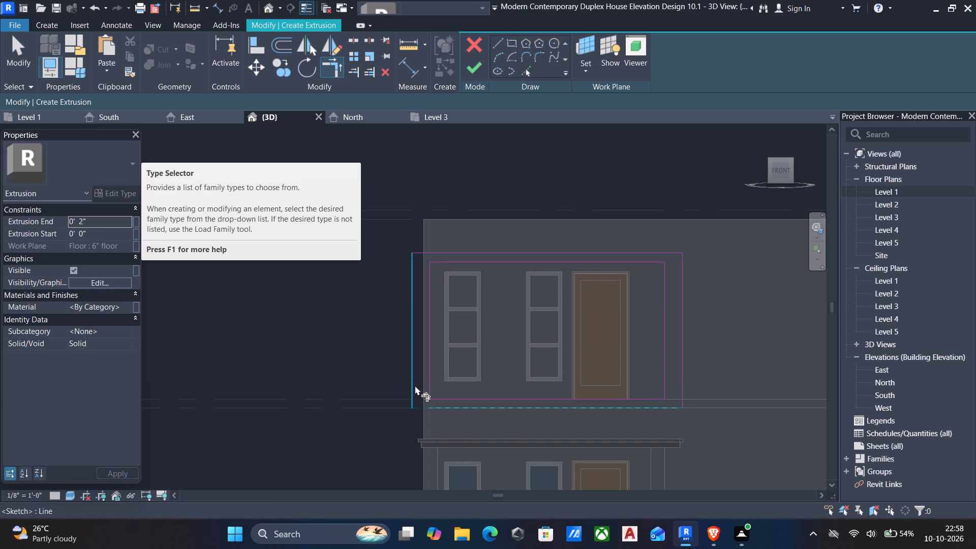
{"action": "left_click", "coordinate": [415, 386]}
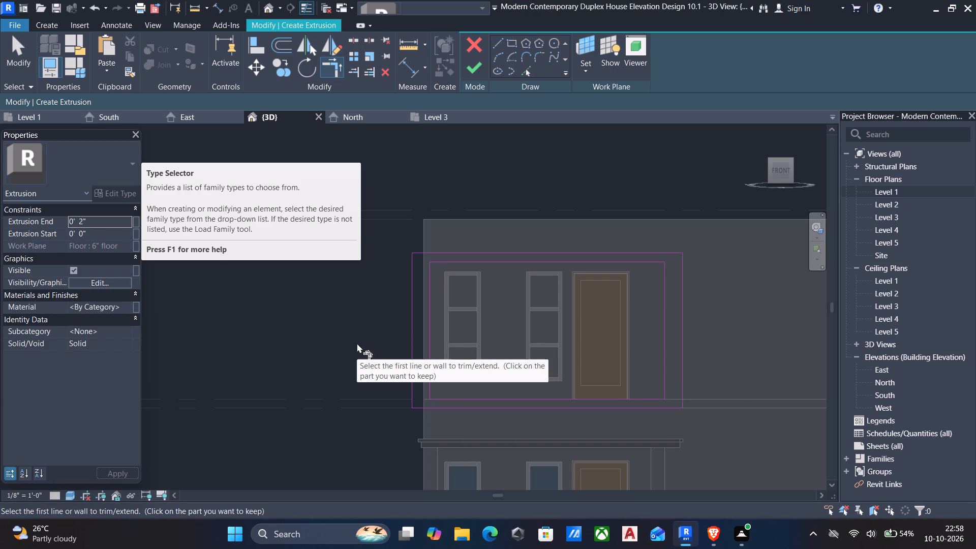
{"action": "middle_click_drag", "start_coordinate": [354, 346], "coordinate": [355, 369]}
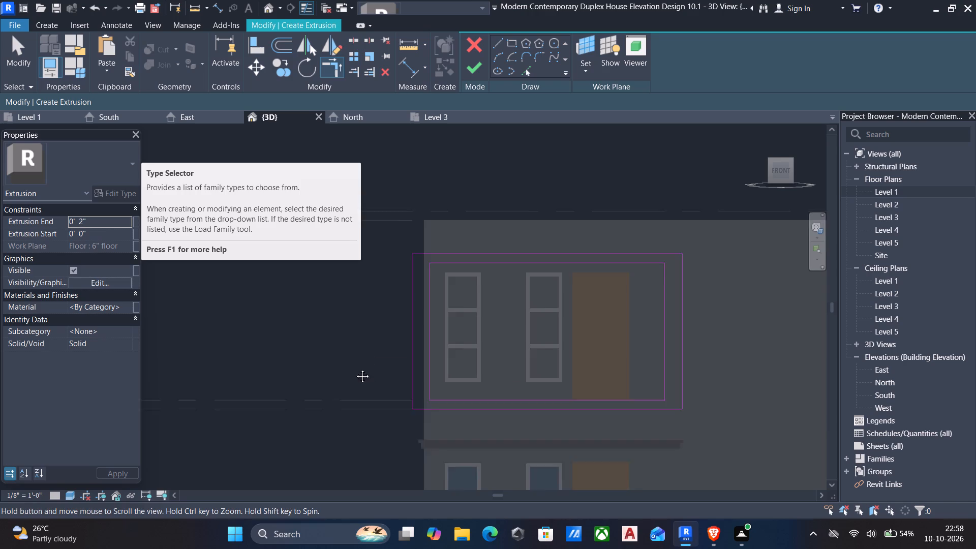
{"action": "middle_click_drag", "start_coordinate": [355, 369], "coordinate": [356, 377]}
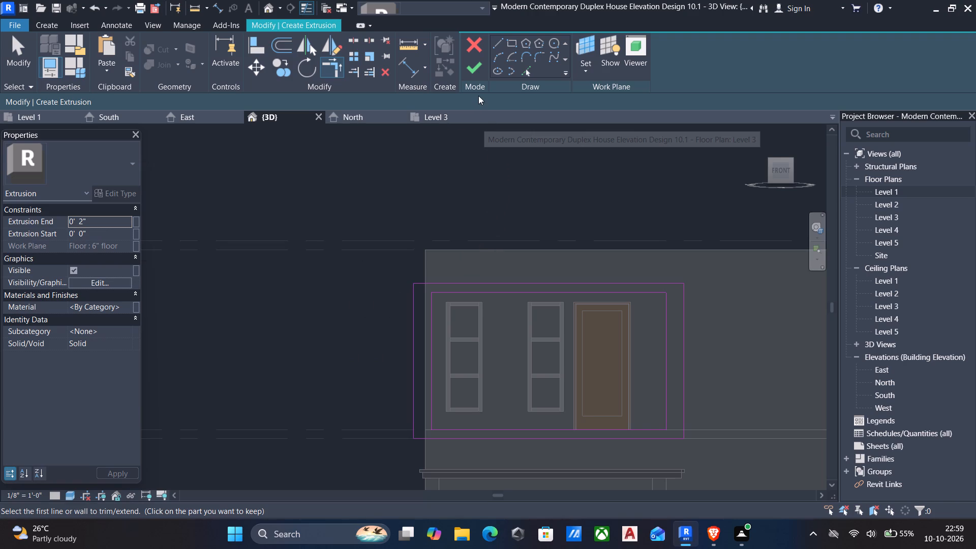
{"action": "left_click", "coordinate": [469, 71]}
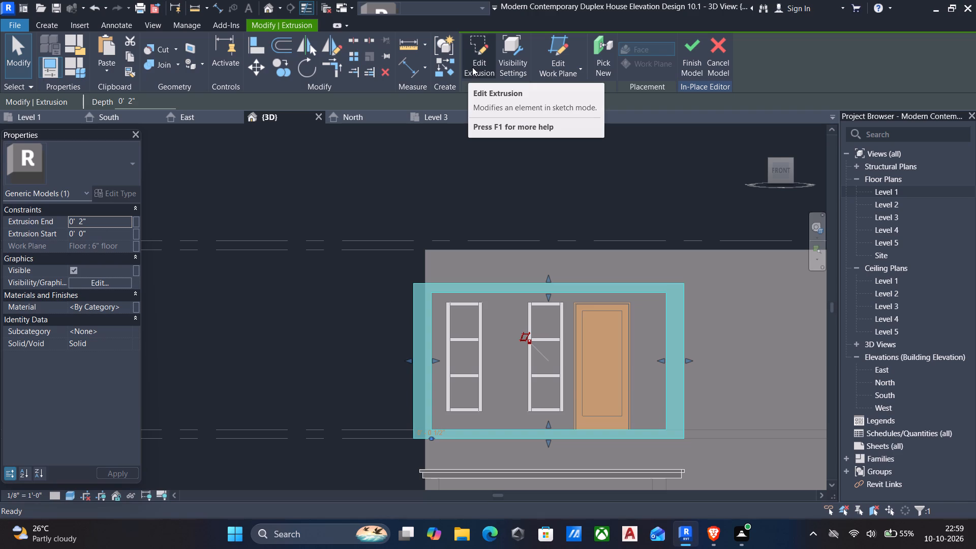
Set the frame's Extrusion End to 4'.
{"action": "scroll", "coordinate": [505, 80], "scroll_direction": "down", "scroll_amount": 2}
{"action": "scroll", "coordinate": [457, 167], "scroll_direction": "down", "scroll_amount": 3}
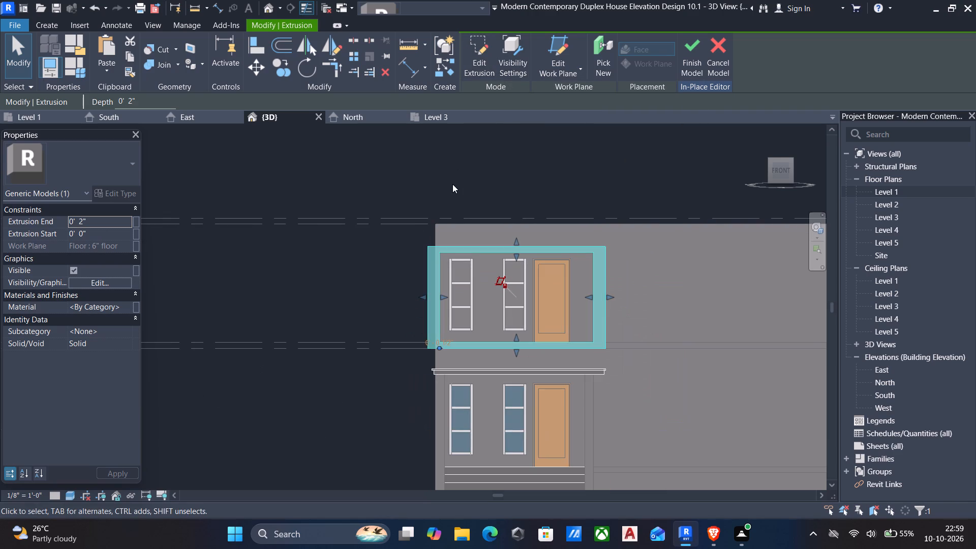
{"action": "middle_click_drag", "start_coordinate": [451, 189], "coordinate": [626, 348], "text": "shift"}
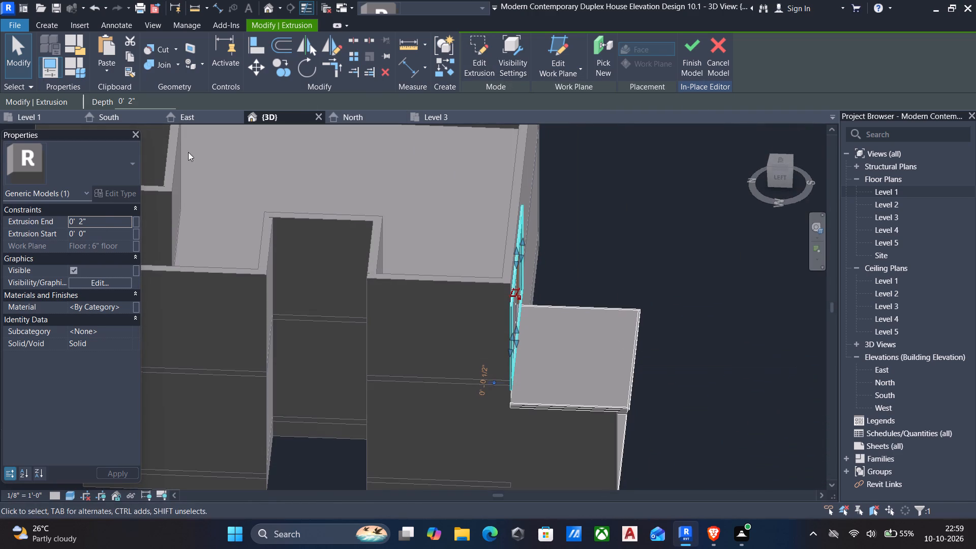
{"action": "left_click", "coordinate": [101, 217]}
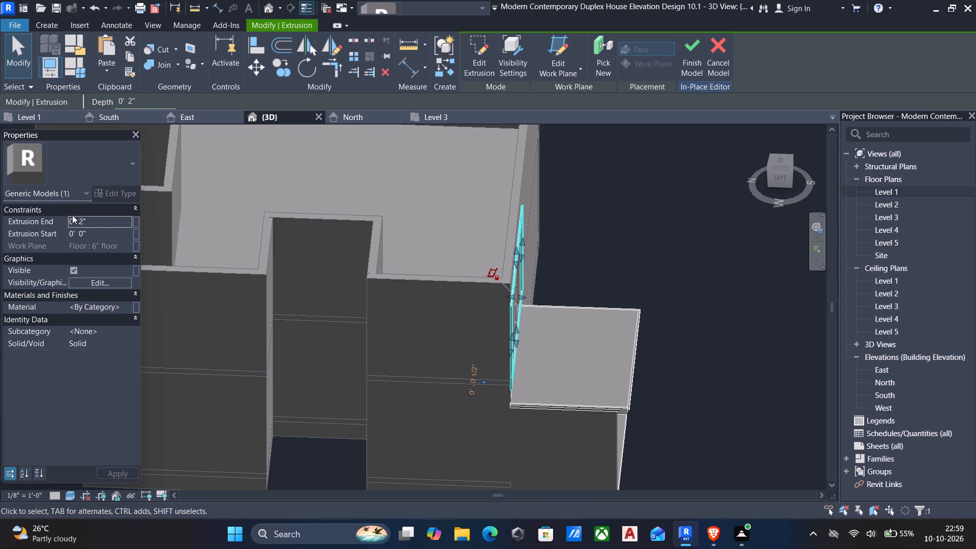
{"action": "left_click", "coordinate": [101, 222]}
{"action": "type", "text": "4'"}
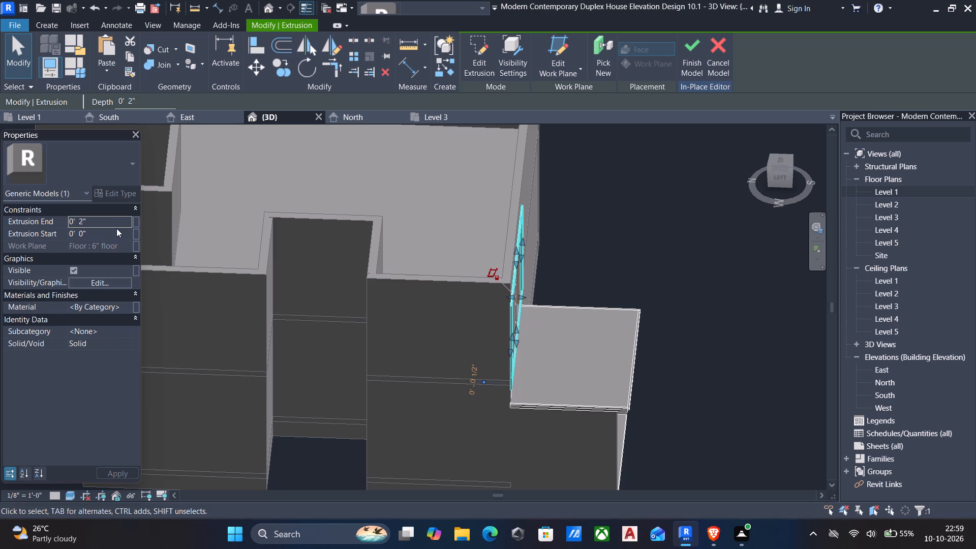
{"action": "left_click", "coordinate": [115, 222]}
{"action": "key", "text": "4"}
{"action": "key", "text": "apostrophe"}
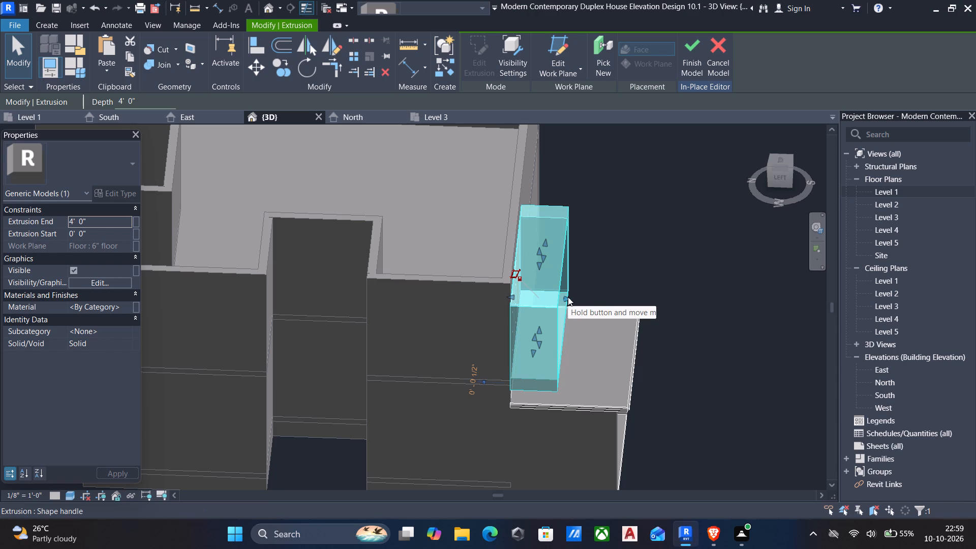
Stretch the frame's front face outward over the canopy to a depth of about 8' and finish the in-place model.
{"action": "left_click_drag", "start_coordinate": [568, 297], "coordinate": [579, 297]}
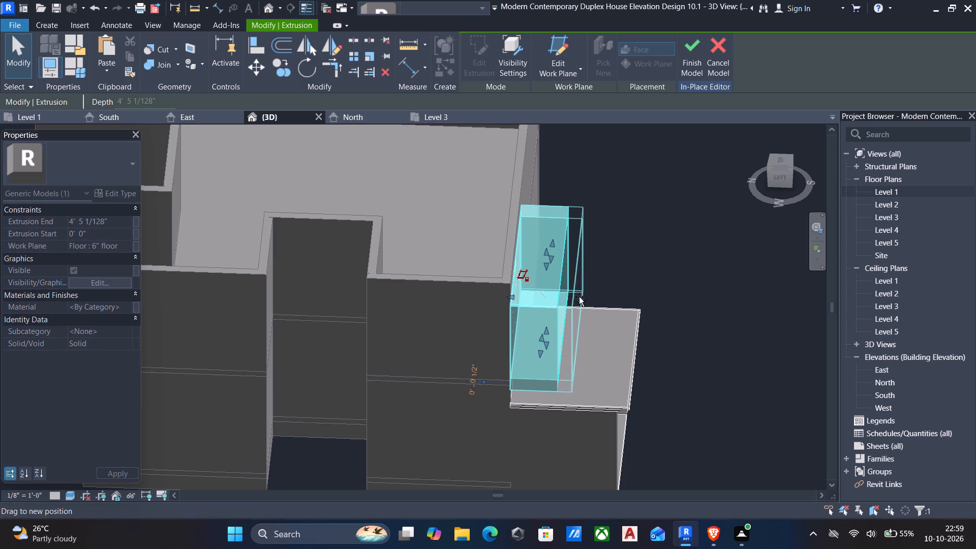
{"action": "left_click_drag", "start_coordinate": [579, 297], "coordinate": [605, 298]}
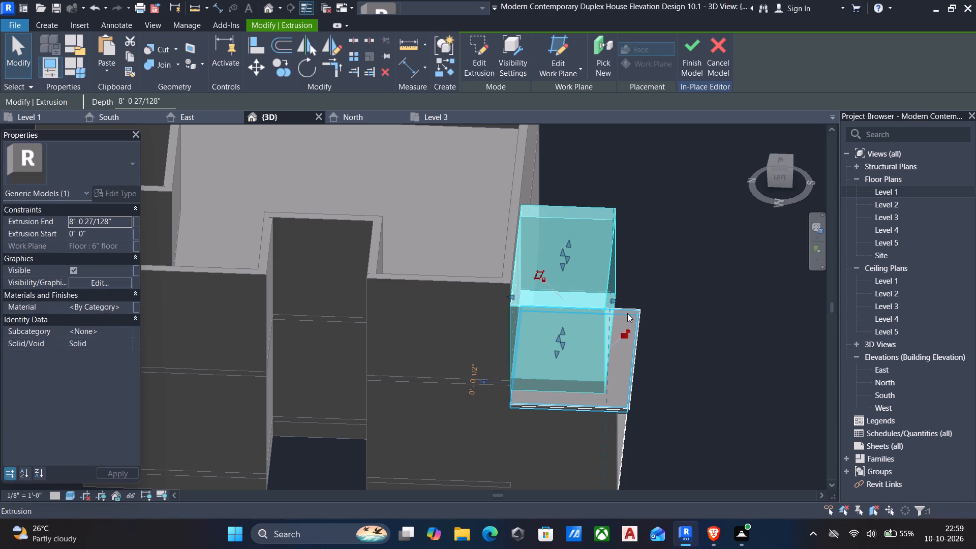
{"action": "key", "text": "Escape"}
{"action": "middle_click_drag", "start_coordinate": [664, 372], "coordinate": [504, 275], "text": "shift"}
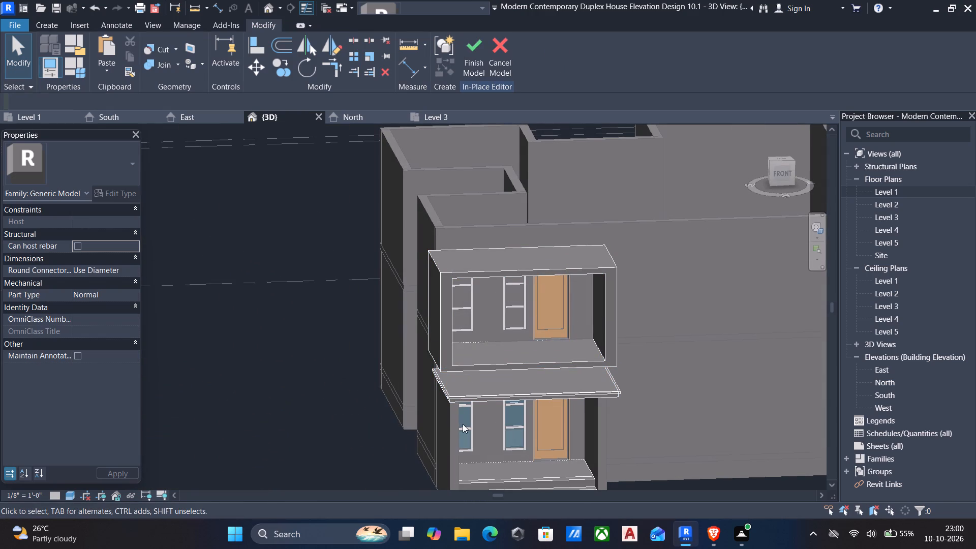
{"action": "key", "text": "Escape"}
{"action": "left_click", "coordinate": [467, 42]}
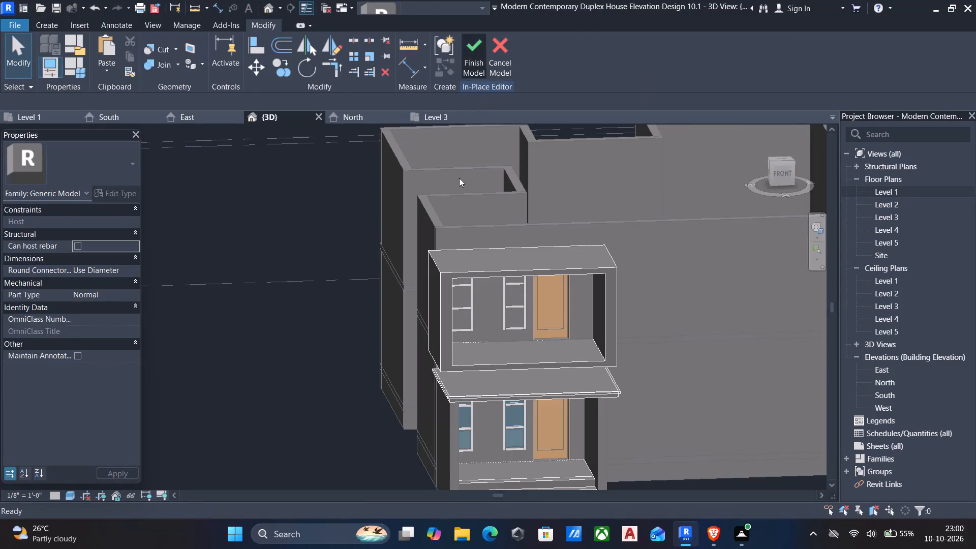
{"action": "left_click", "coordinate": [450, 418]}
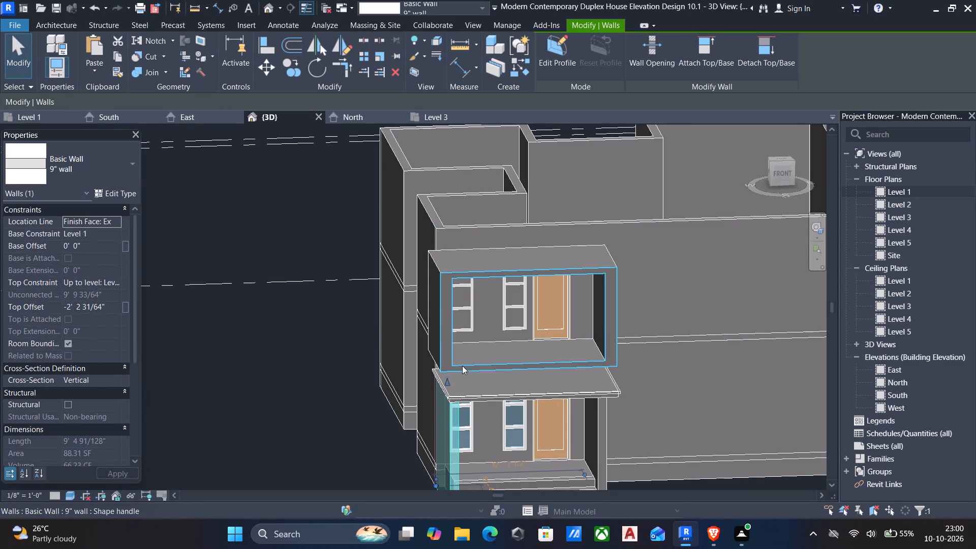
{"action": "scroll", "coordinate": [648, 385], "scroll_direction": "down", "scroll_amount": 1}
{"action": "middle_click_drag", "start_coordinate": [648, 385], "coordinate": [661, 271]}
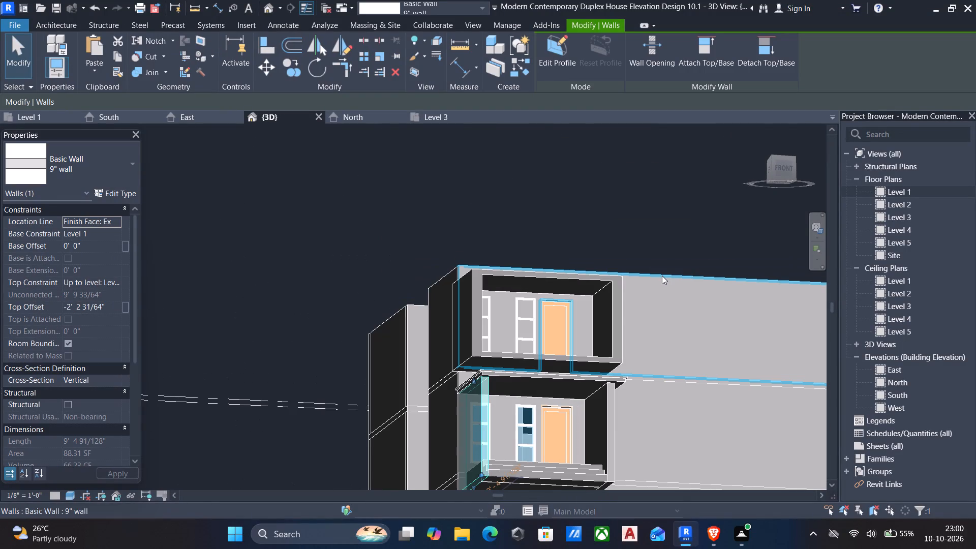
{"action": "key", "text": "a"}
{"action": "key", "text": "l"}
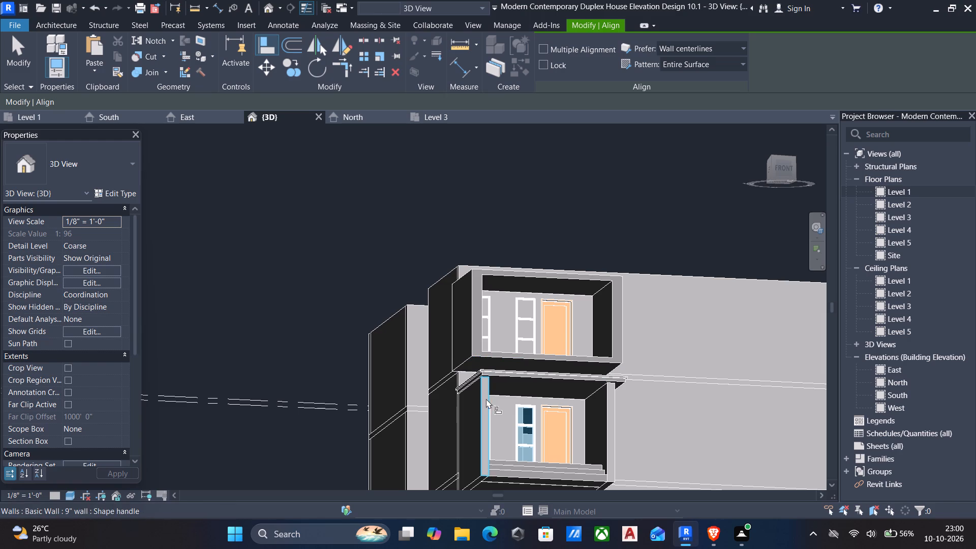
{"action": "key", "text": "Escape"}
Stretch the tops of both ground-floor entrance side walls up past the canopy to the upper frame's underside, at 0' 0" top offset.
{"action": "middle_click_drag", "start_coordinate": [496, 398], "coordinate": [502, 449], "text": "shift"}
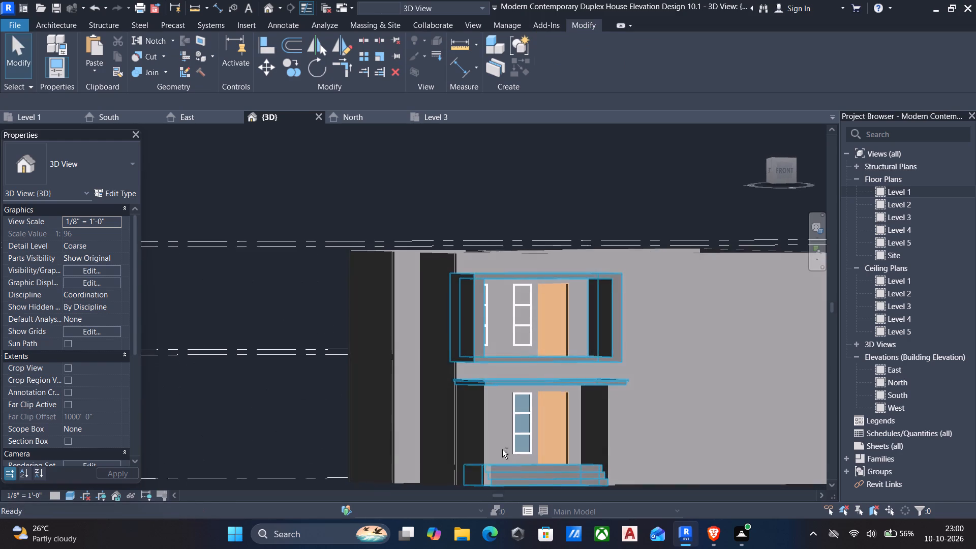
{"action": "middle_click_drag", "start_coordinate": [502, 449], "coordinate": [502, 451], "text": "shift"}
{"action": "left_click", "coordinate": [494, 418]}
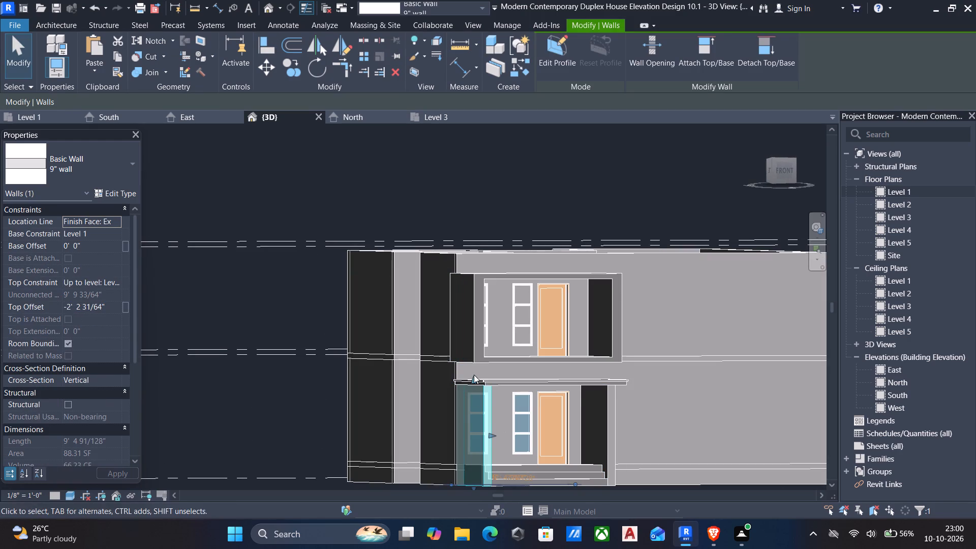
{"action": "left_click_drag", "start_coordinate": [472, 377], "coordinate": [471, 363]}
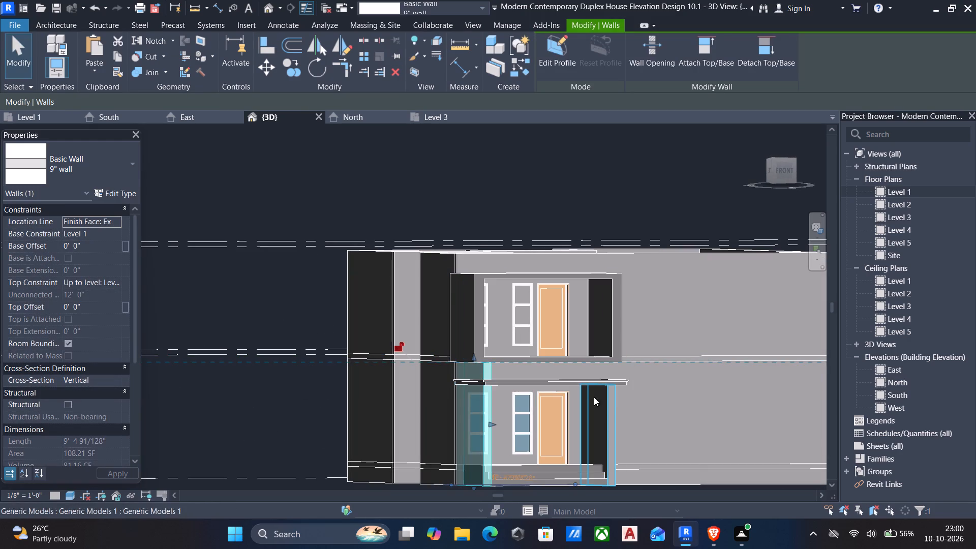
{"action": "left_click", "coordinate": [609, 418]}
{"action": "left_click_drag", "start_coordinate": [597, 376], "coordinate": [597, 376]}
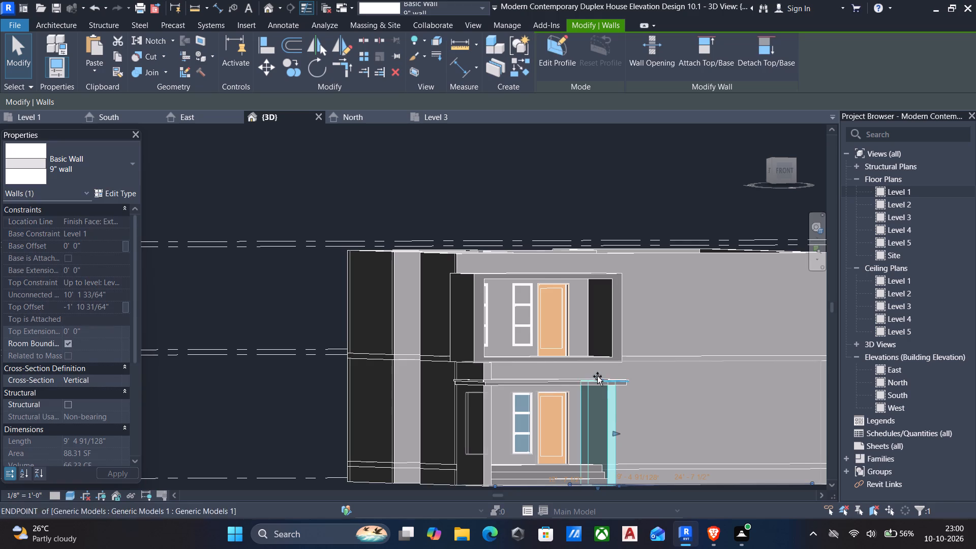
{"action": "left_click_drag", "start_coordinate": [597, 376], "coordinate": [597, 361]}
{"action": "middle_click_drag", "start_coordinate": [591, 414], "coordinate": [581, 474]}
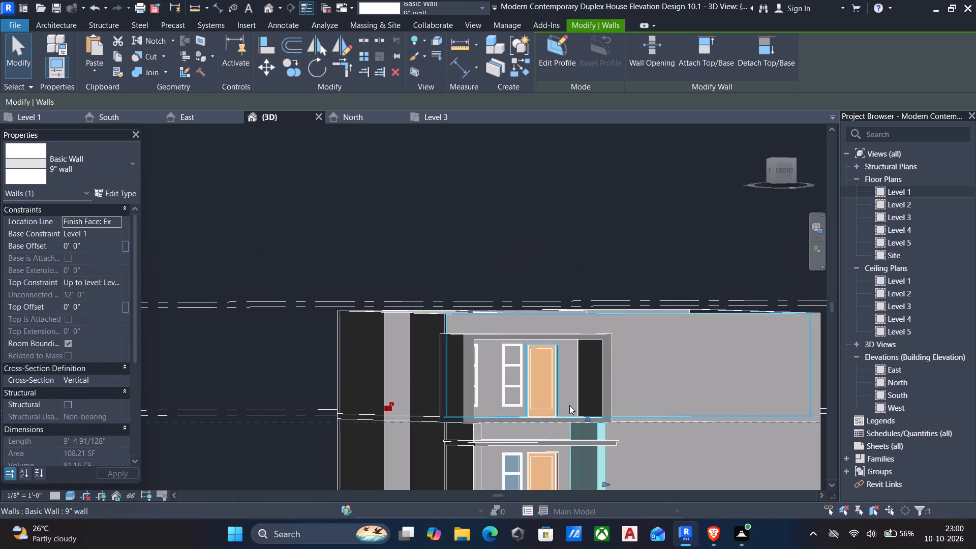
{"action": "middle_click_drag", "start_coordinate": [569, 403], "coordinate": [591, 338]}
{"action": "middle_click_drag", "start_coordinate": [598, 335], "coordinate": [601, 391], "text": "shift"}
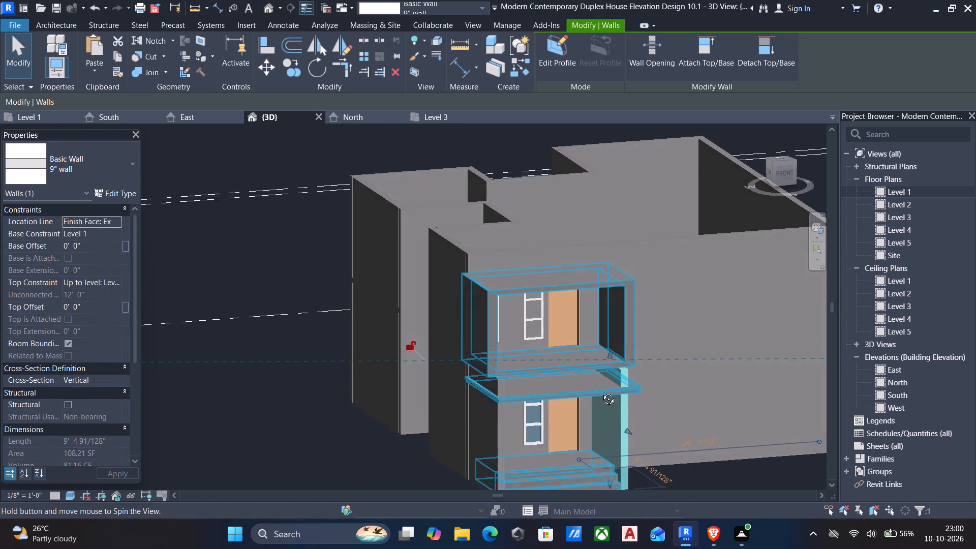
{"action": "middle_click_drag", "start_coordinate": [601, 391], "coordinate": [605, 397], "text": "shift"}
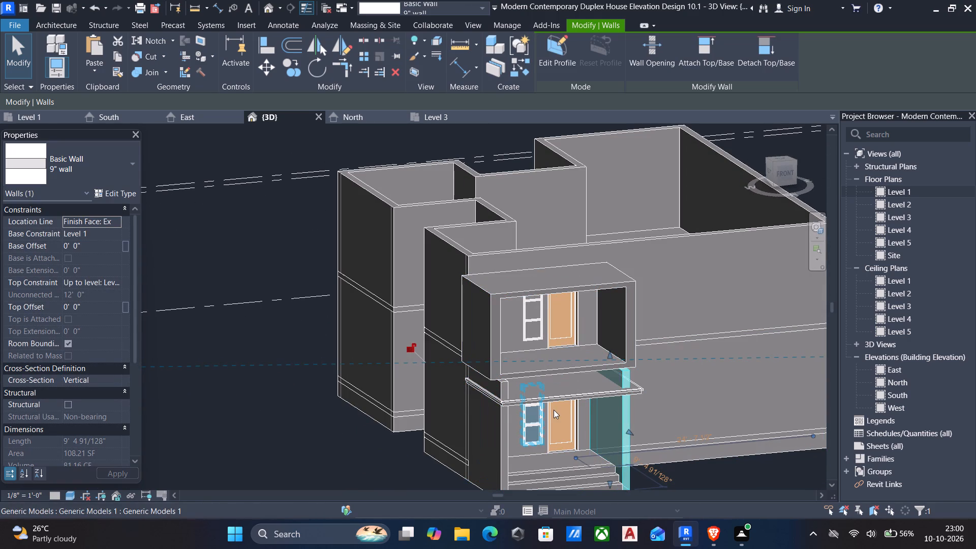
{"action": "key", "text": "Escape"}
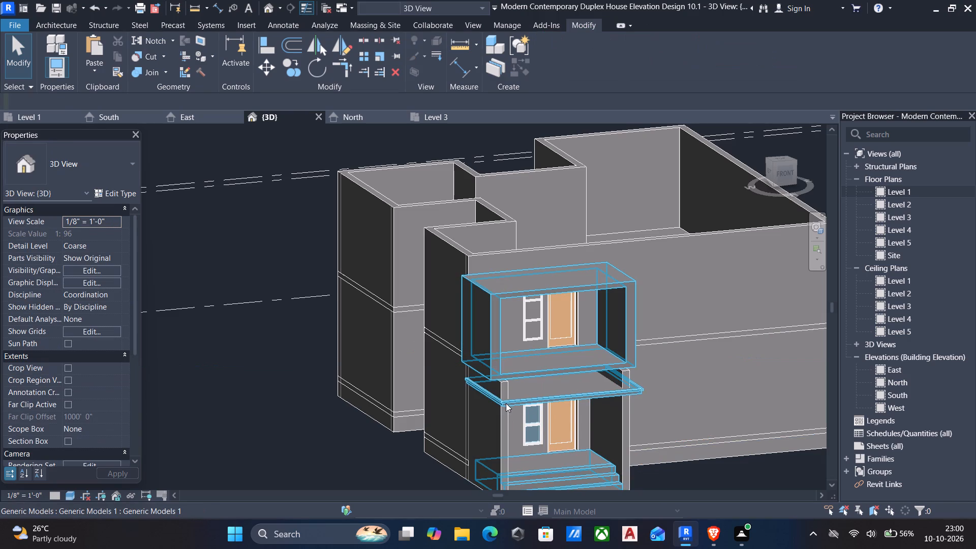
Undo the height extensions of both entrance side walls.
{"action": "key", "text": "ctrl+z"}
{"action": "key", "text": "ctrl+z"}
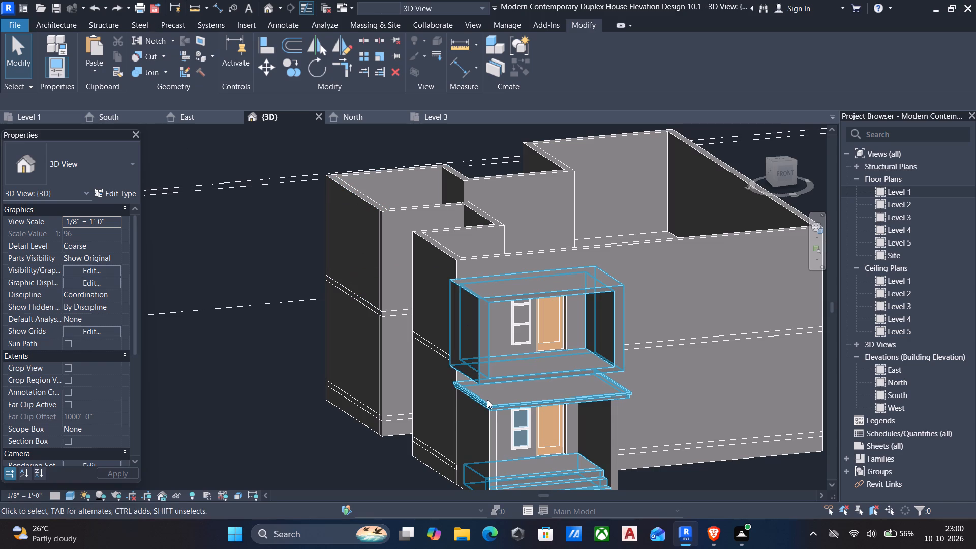
Open the generic model containing the upper frame, canopy and entrance steps for in-place editing.
{"action": "middle_click_drag", "start_coordinate": [454, 355], "coordinate": [523, 368]}
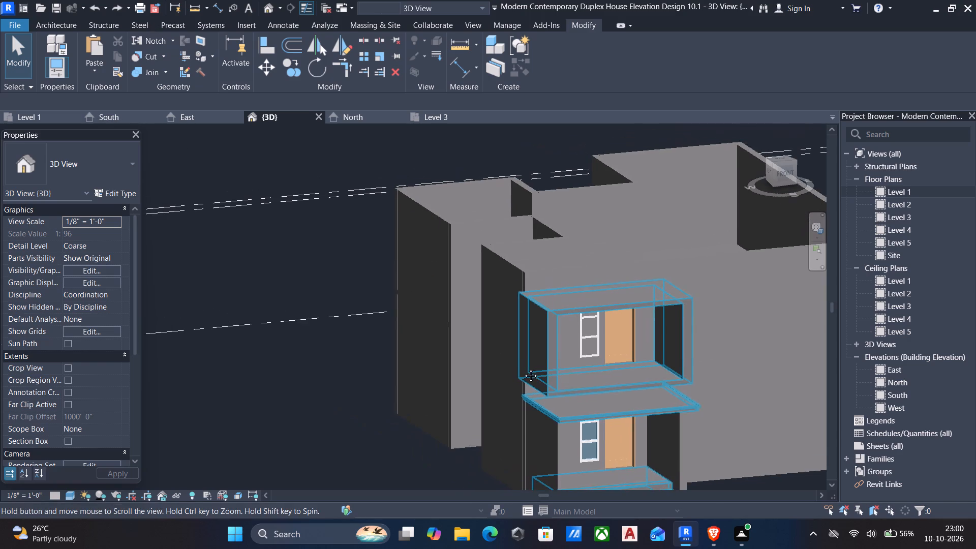
{"action": "middle_click_drag", "start_coordinate": [523, 368], "coordinate": [524, 368]}
{"action": "left_click", "coordinate": [568, 311]}
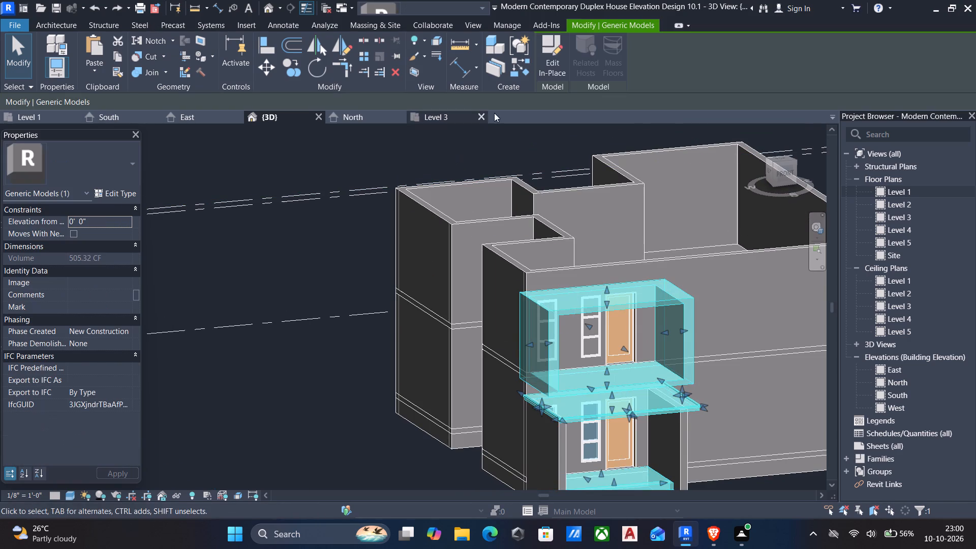
{"action": "left_click", "coordinate": [543, 69]}
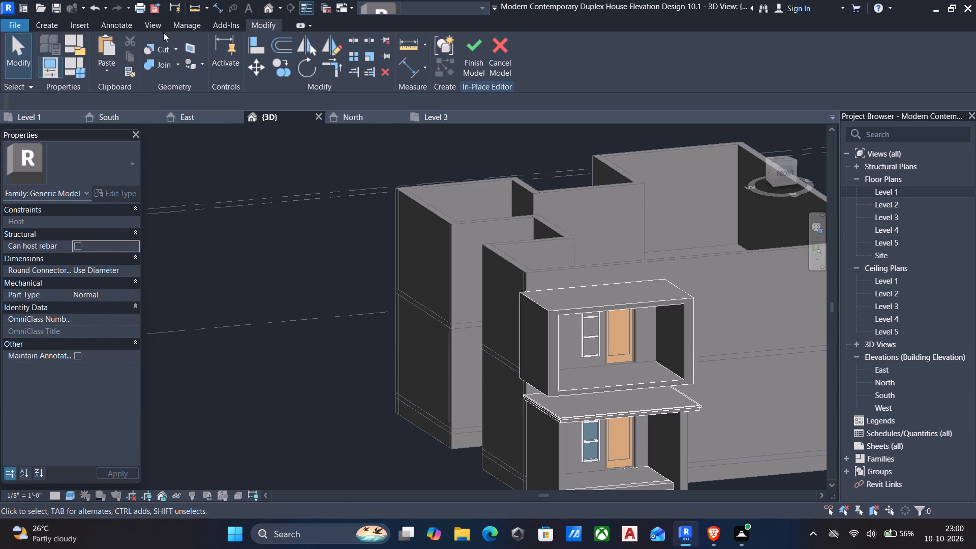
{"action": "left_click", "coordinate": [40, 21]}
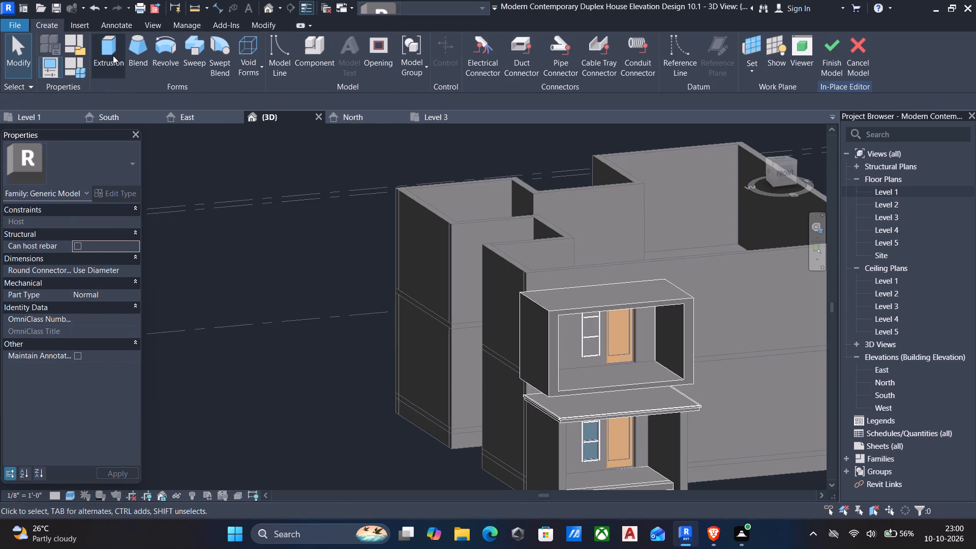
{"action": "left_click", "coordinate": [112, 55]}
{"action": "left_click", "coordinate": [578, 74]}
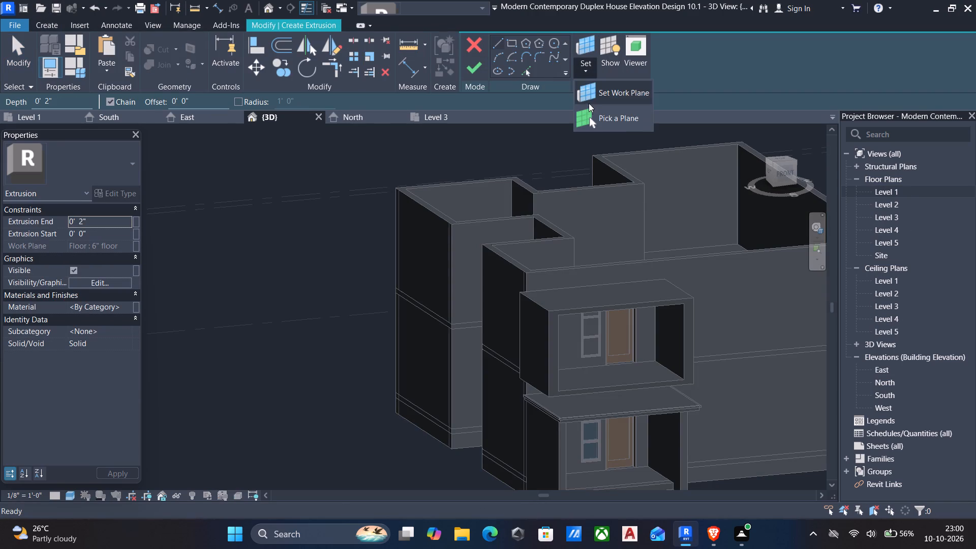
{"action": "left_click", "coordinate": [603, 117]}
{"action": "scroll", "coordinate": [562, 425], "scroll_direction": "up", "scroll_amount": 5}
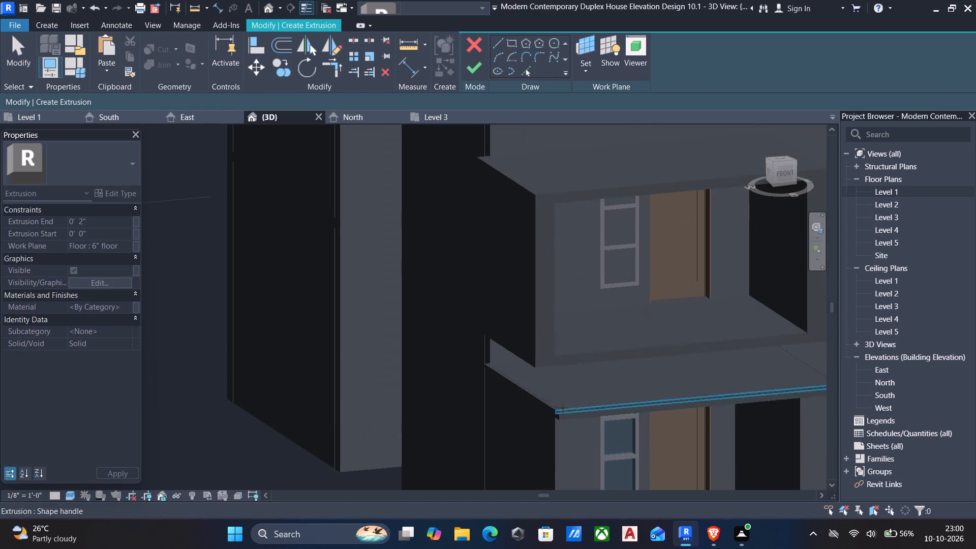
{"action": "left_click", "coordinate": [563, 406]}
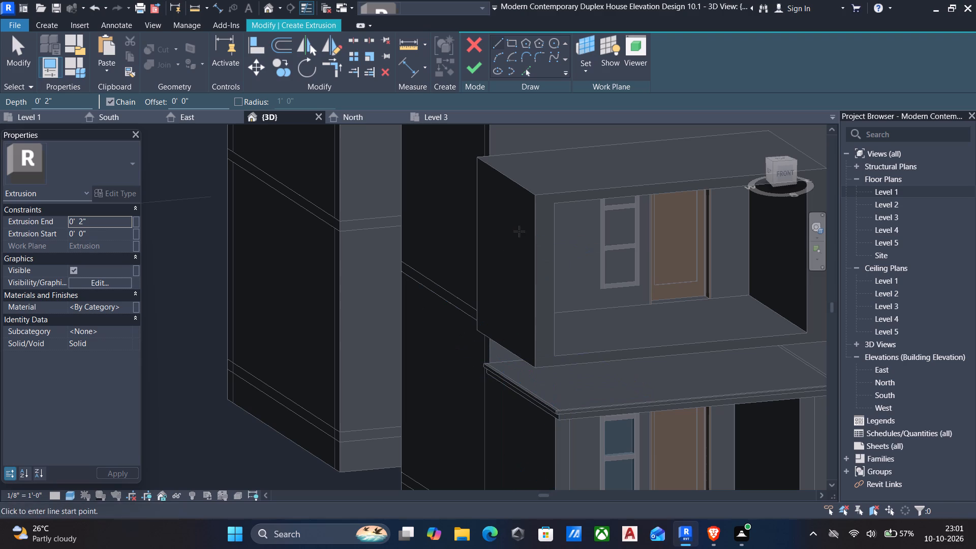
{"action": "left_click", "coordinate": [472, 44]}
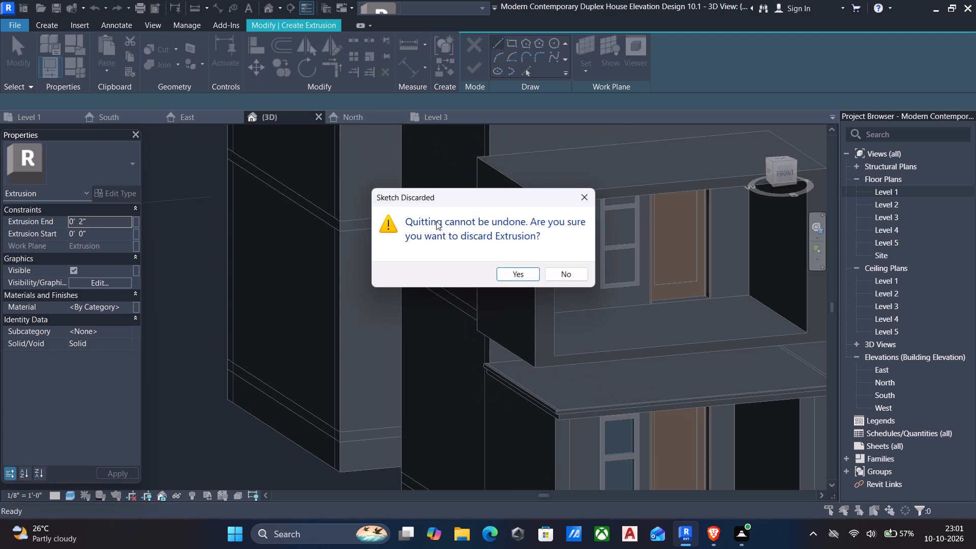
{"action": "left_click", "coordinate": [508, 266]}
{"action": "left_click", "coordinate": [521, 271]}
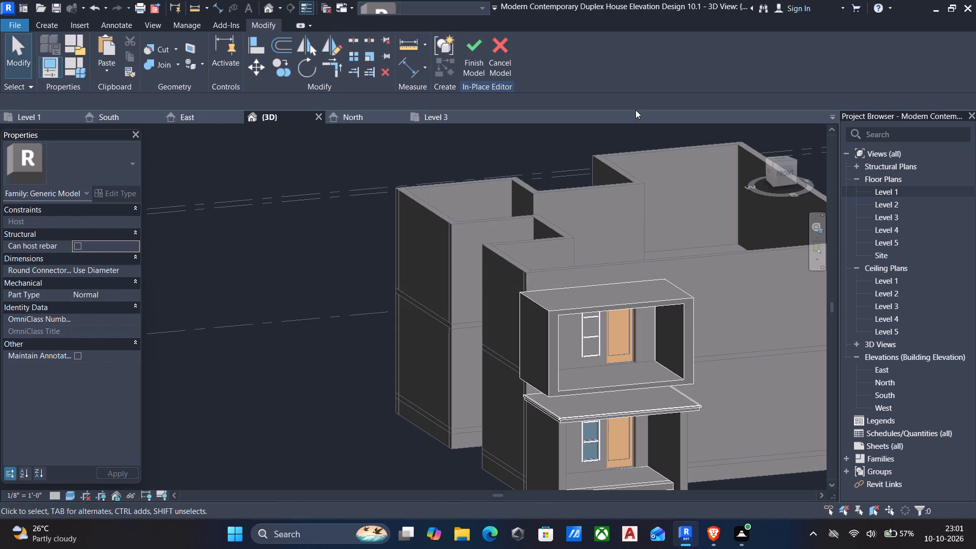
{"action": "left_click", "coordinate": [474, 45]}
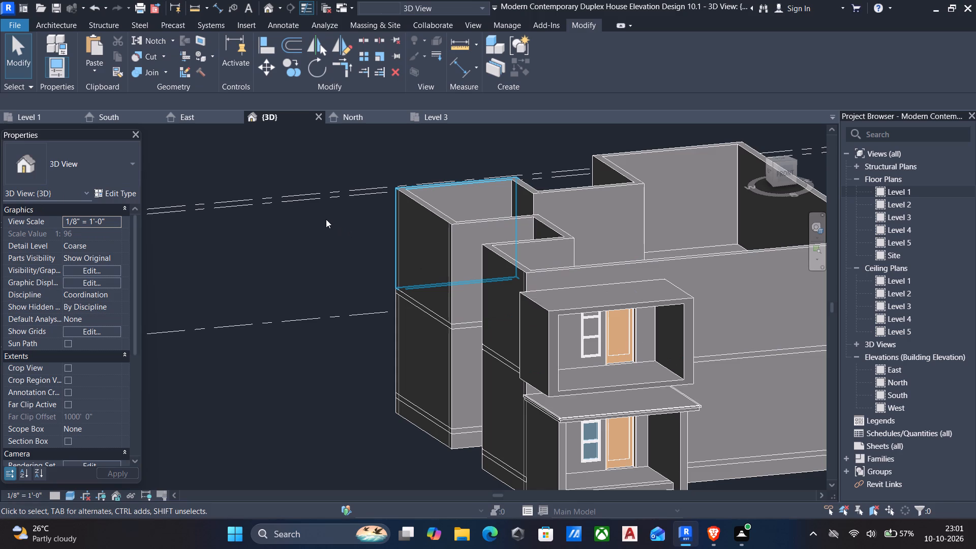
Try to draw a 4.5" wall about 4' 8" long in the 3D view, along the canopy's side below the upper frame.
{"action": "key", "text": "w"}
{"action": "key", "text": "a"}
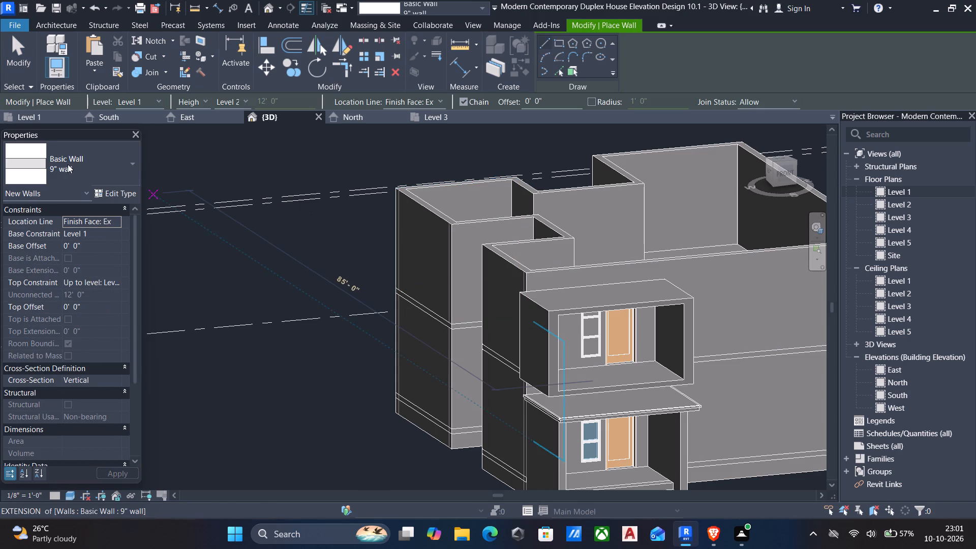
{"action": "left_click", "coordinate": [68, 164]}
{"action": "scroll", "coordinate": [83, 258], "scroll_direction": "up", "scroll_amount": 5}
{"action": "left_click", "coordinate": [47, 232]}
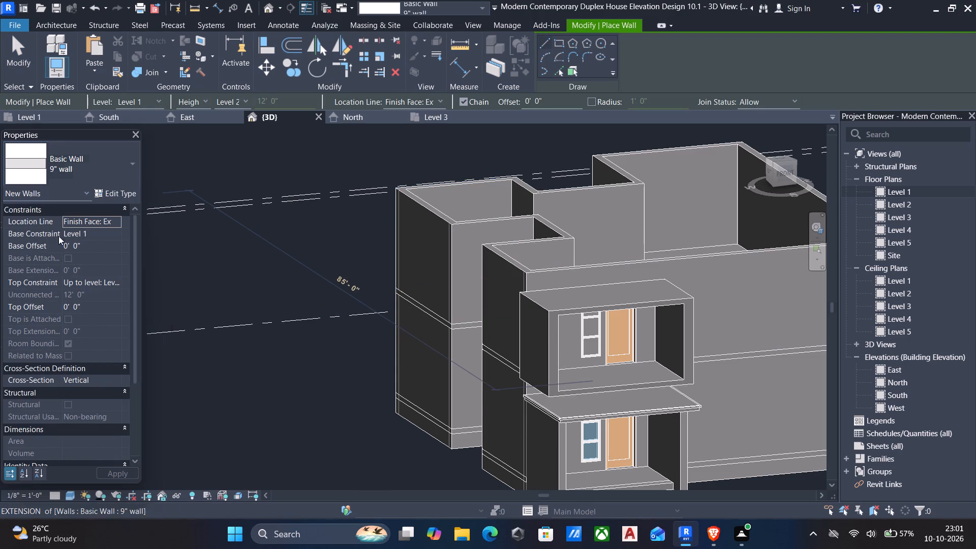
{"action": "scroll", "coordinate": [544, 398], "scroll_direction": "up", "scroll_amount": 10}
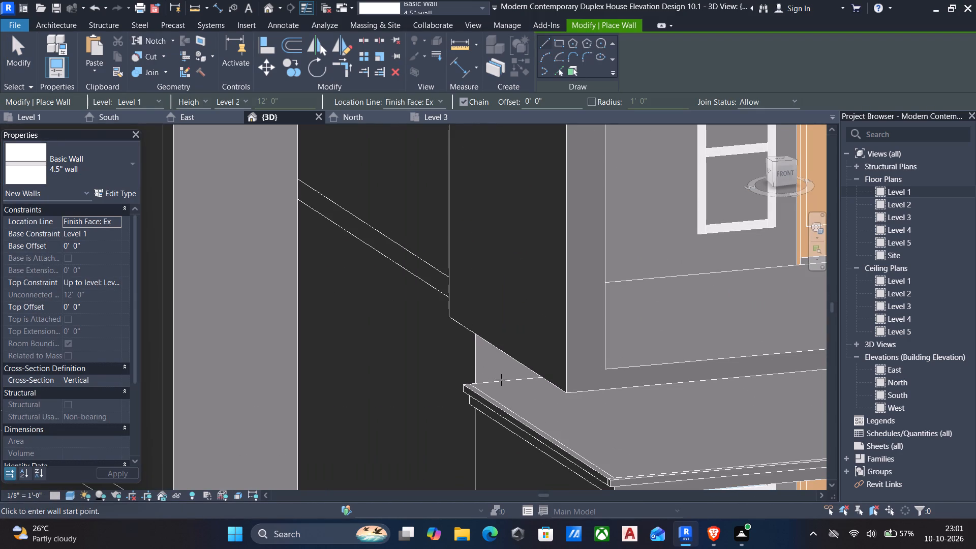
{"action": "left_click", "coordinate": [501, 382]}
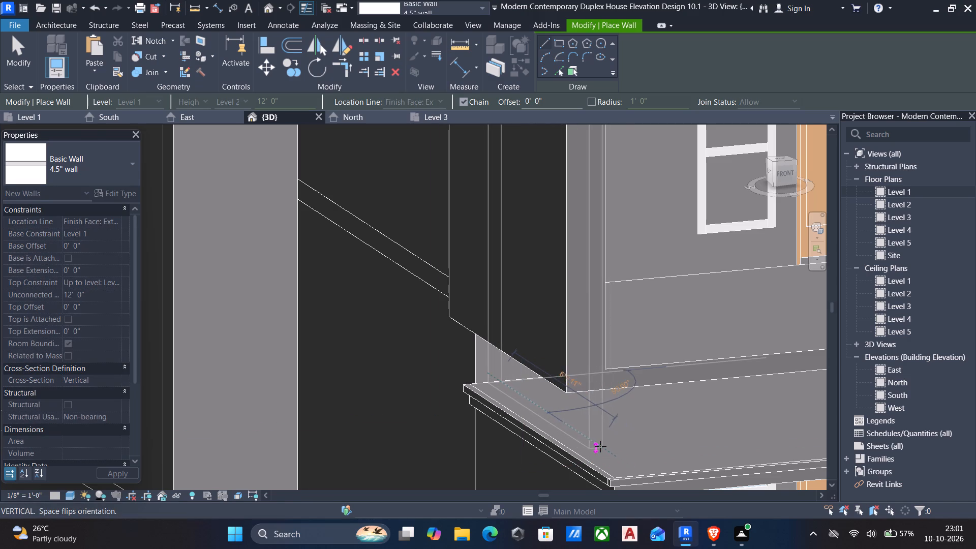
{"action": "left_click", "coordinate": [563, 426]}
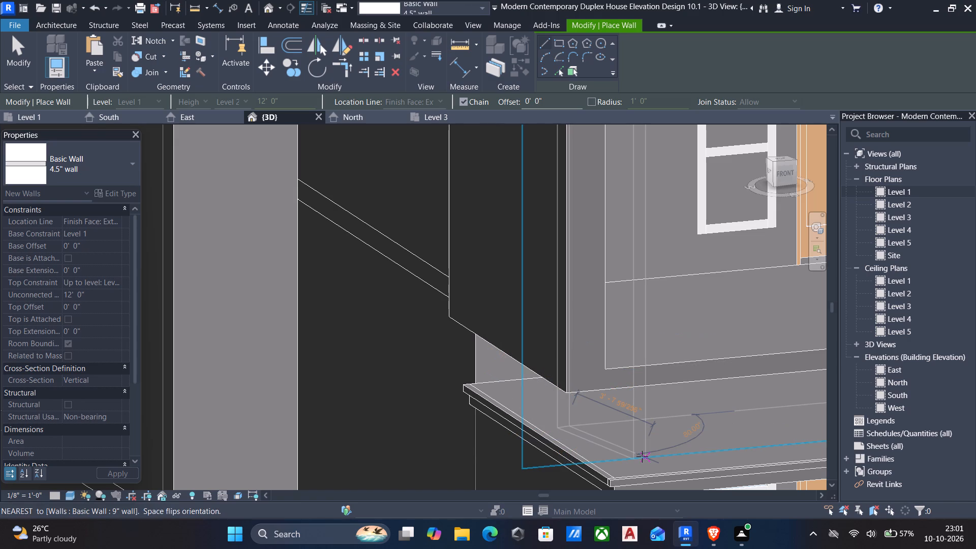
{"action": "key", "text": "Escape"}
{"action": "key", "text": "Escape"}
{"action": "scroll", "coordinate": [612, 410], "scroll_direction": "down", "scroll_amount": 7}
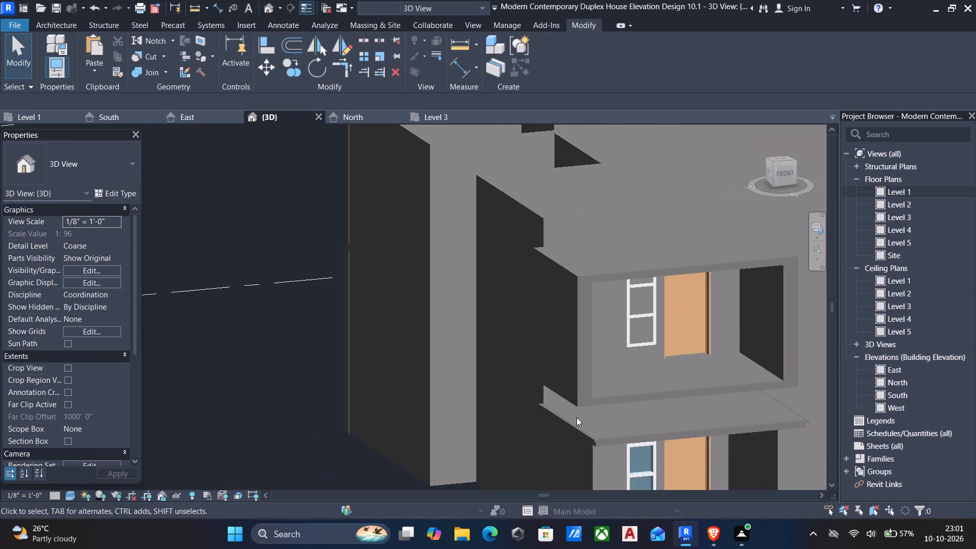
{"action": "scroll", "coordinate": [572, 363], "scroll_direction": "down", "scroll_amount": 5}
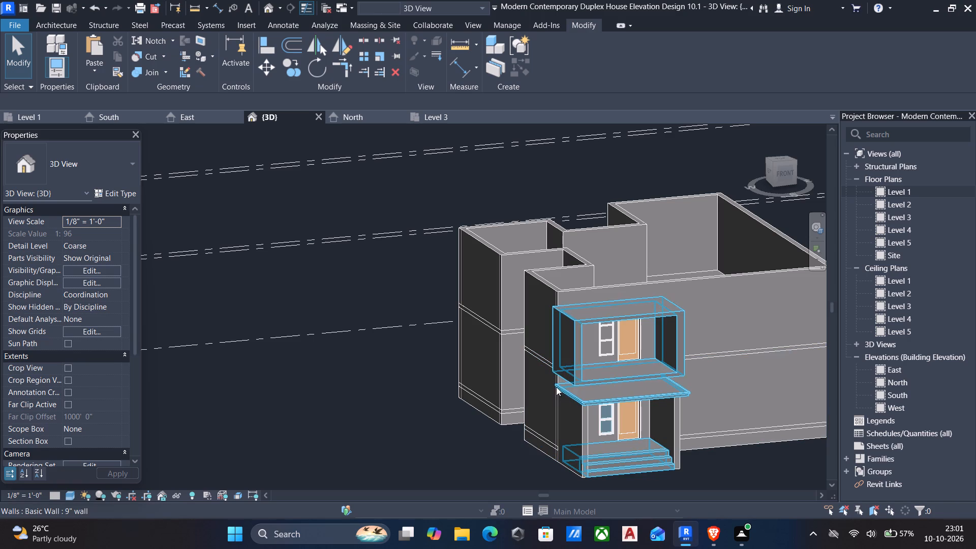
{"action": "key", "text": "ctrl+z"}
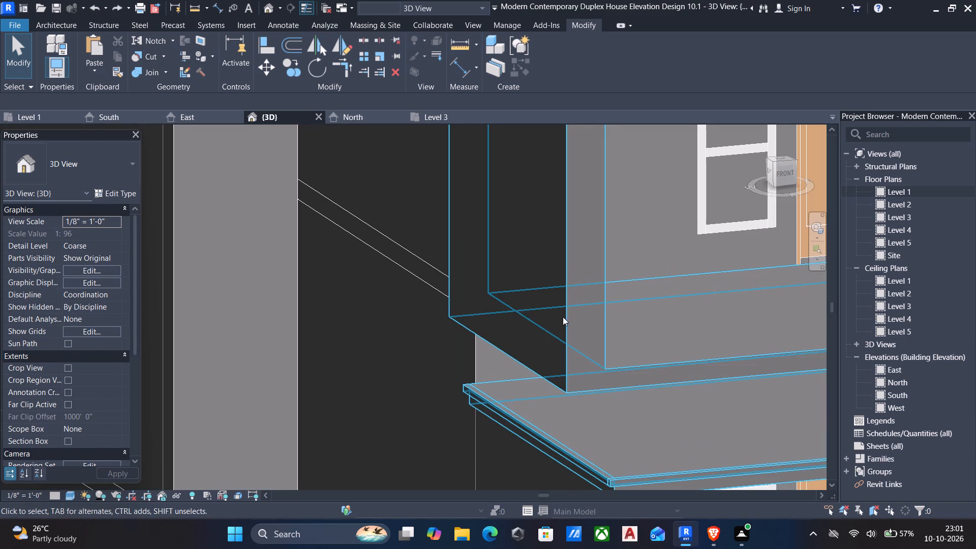
Open the Level 2 floor plan and start a 4.5" wall over the entrance, running from Level 2 to Level 3.
{"action": "middle_click_drag", "start_coordinate": [564, 312], "coordinate": [515, 266]}
{"action": "scroll", "coordinate": [506, 265], "scroll_direction": "down", "scroll_amount": 3}
{"action": "middle_click_drag", "start_coordinate": [524, 280], "coordinate": [510, 296]}
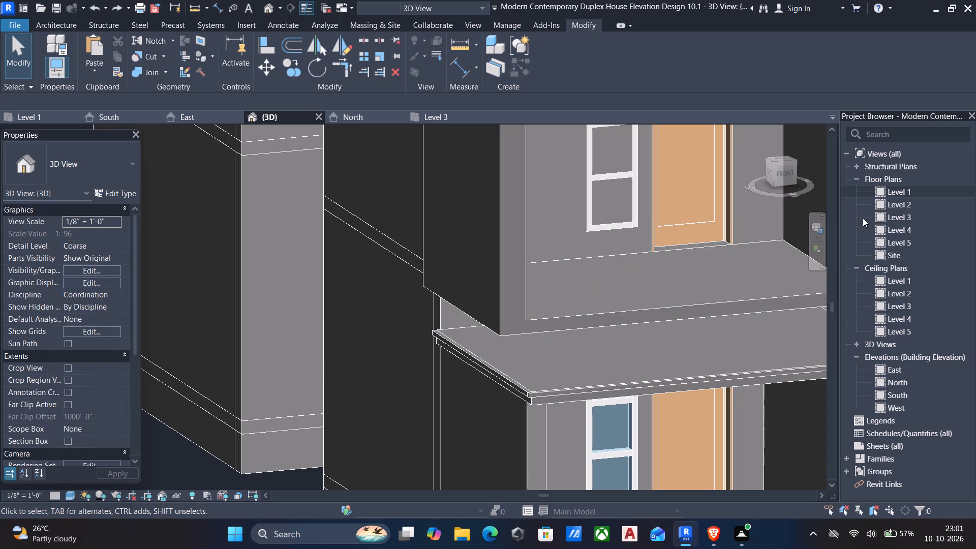
{"action": "left_click", "coordinate": [912, 206]}
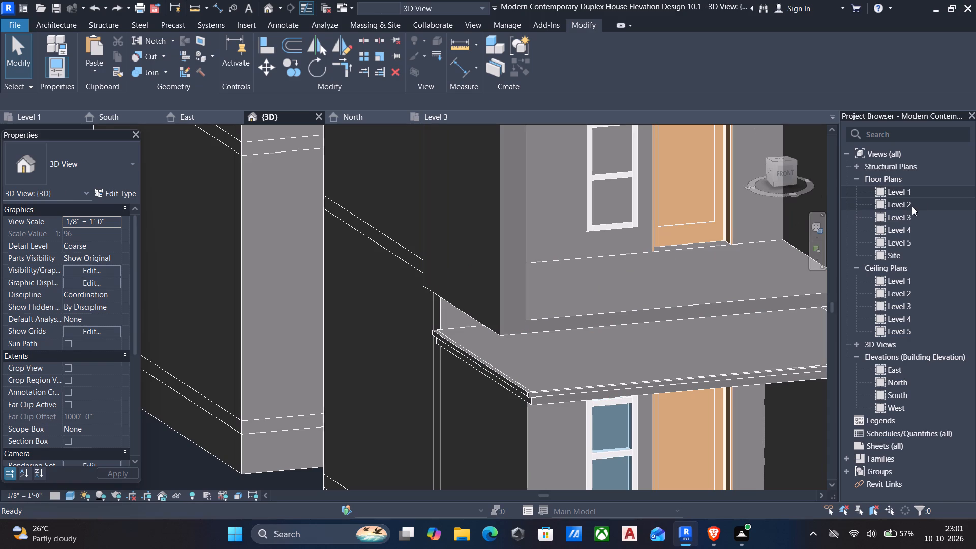
{"action": "double_click", "coordinate": [912, 206]}
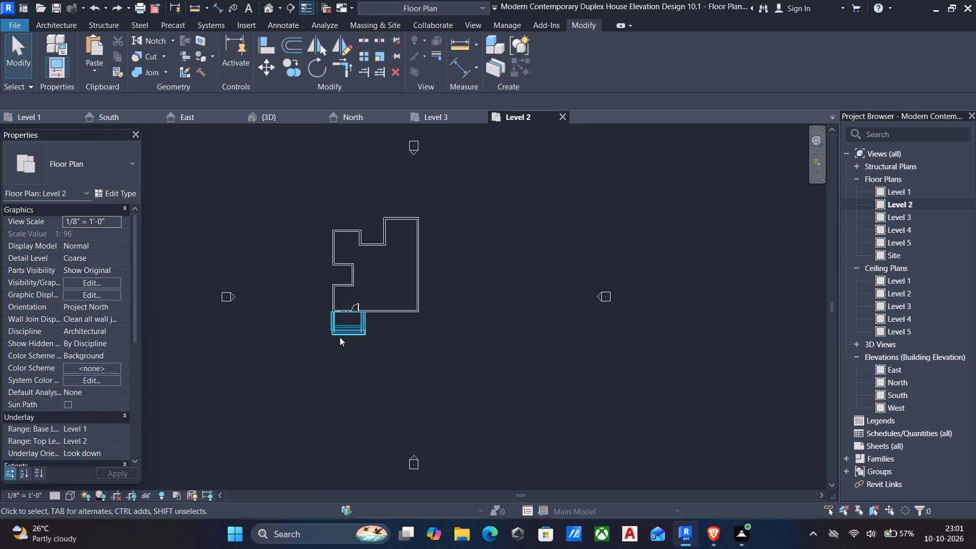
{"action": "scroll", "coordinate": [316, 316], "scroll_direction": "up", "scroll_amount": 11}
{"action": "scroll", "coordinate": [385, 312], "scroll_direction": "up", "scroll_amount": 5}
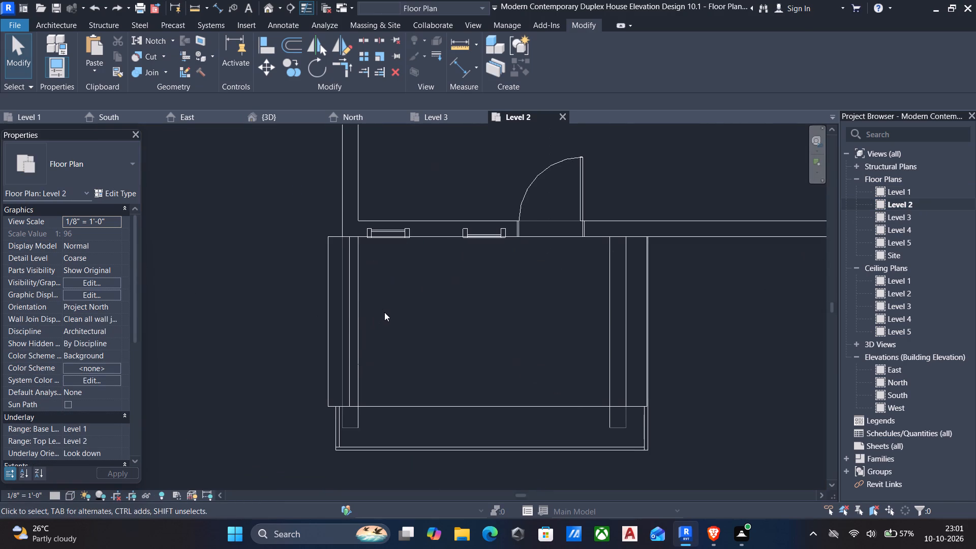
{"action": "type", "text": "wa"}
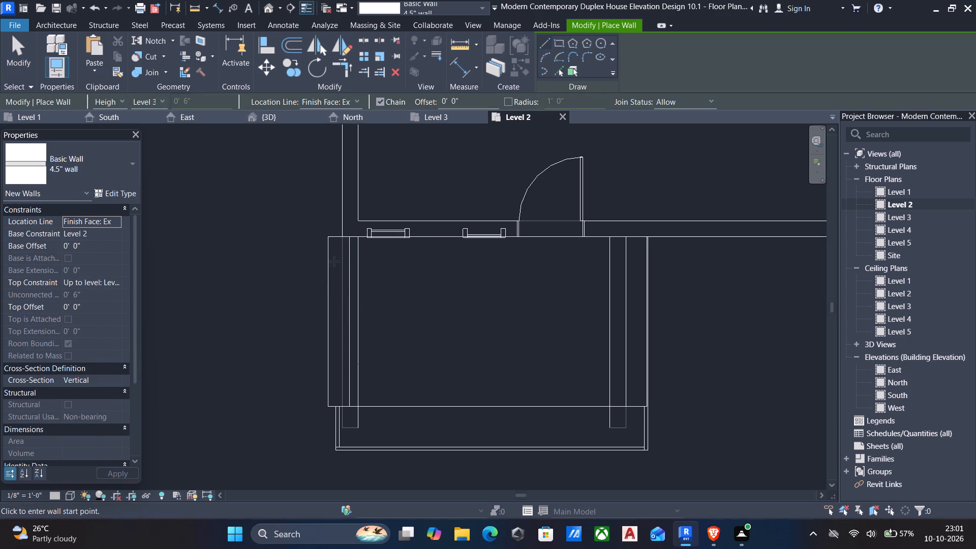
{"action": "scroll", "coordinate": [334, 262], "scroll_direction": "up", "scroll_amount": 5}
{"action": "scroll", "coordinate": [346, 272], "scroll_direction": "down", "scroll_amount": 4}
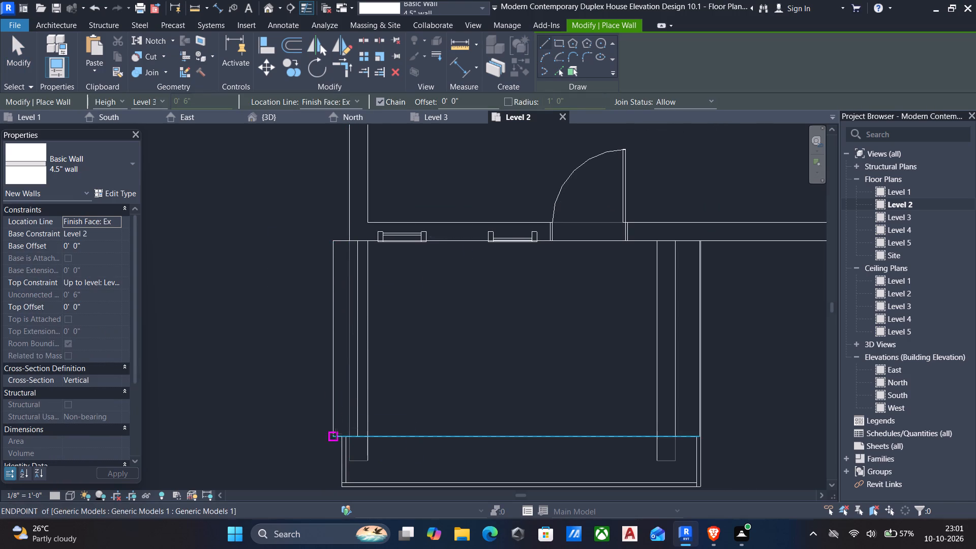
{"action": "scroll", "coordinate": [343, 433], "scroll_direction": "up", "scroll_amount": 4}
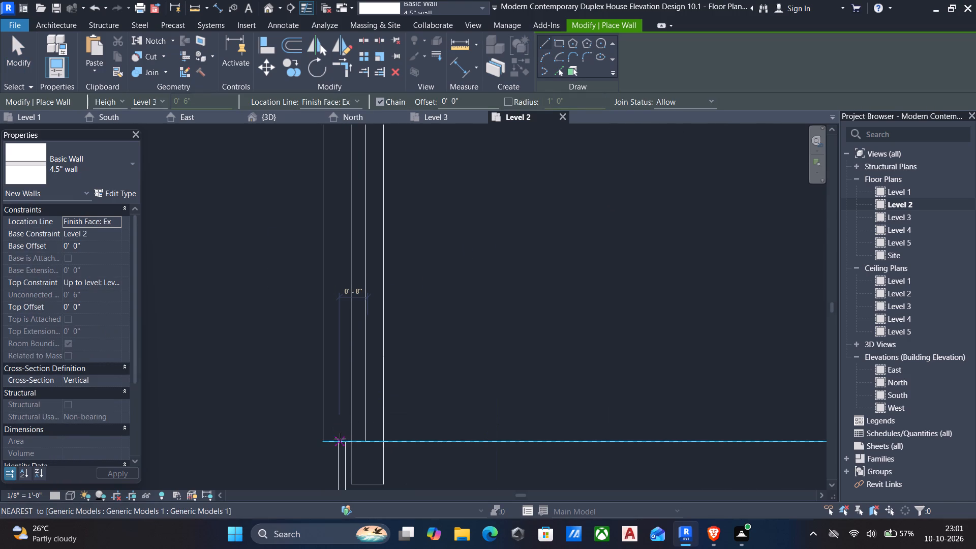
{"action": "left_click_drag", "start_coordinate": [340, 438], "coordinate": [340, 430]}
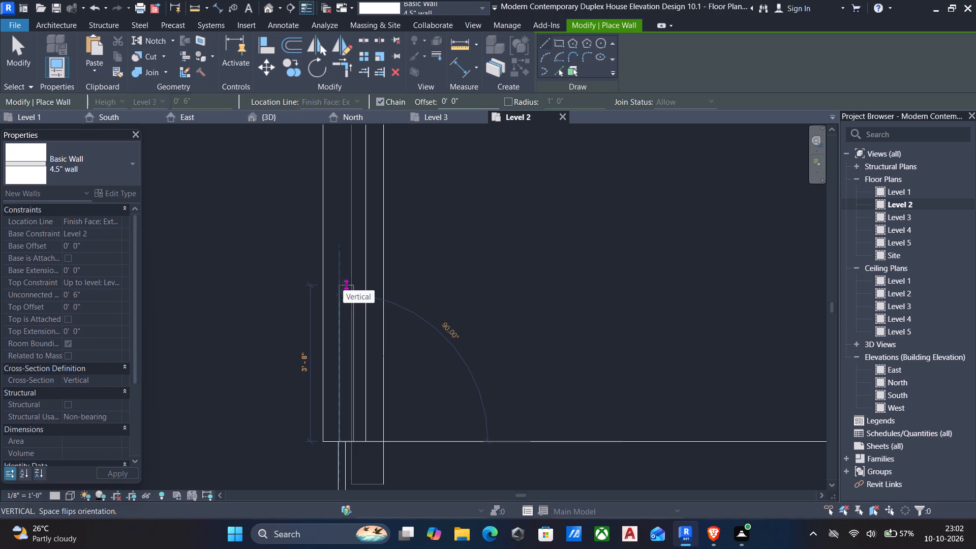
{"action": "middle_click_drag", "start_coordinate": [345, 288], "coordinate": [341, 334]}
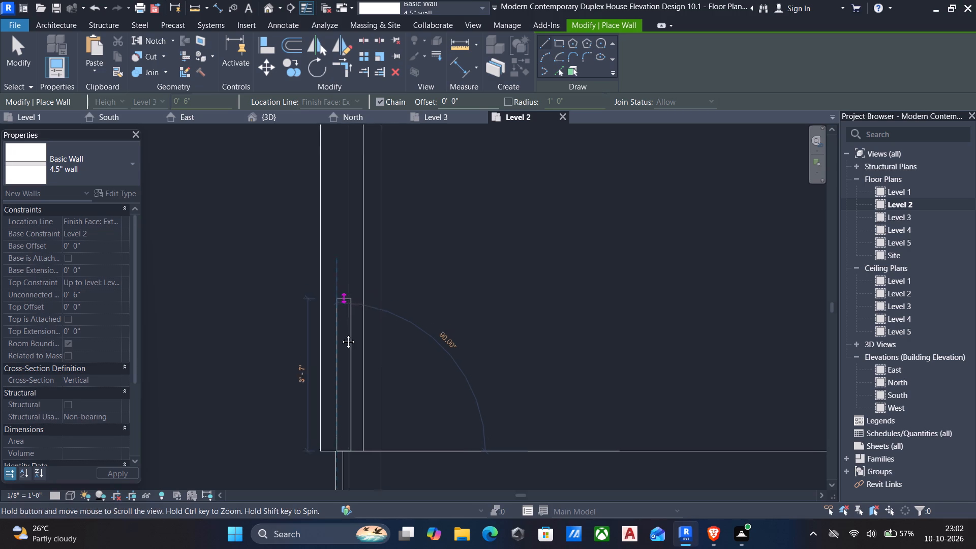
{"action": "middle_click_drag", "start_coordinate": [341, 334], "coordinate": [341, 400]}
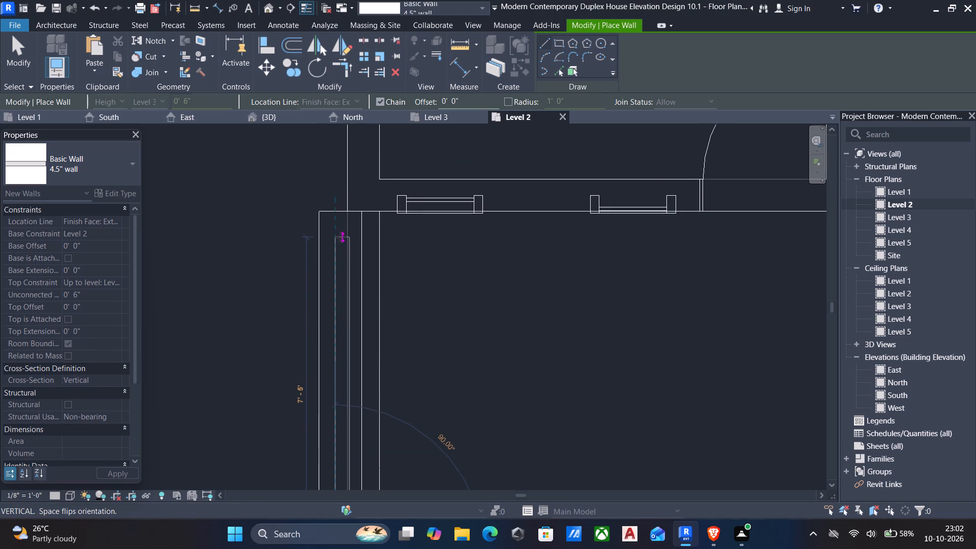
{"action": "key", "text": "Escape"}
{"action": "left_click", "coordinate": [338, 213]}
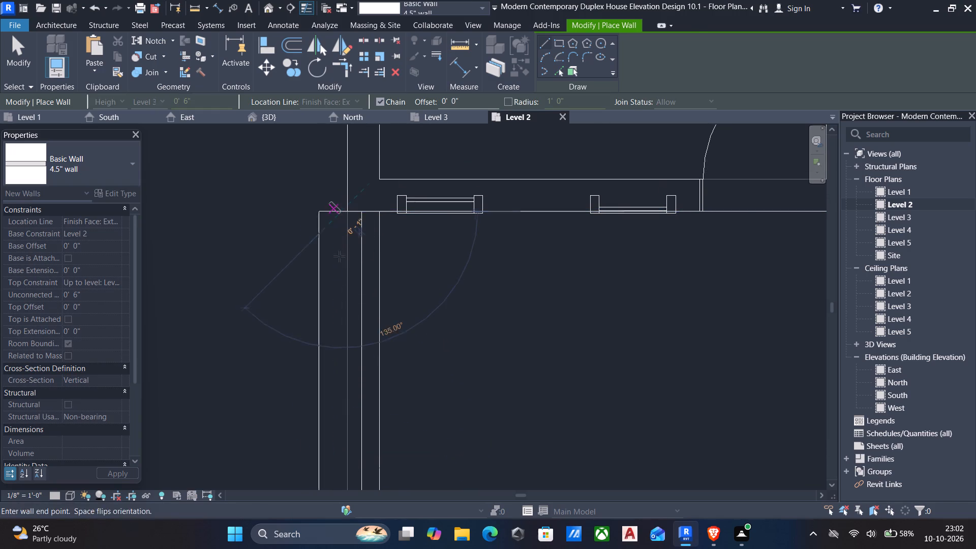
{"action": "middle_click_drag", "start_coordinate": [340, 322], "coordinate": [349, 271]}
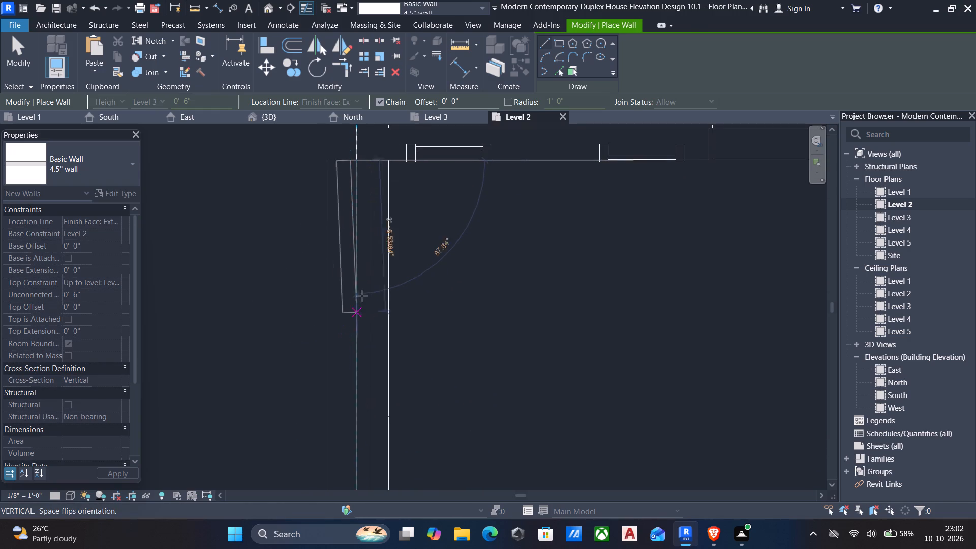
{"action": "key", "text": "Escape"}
Draw a U-shaped chain of 4.5" walls over the entrance side walls, about 6' 3" deep and about 14' across the front, ending at the house wall.
{"action": "left_click", "coordinate": [362, 162]}
{"action": "middle_click", "coordinate": [367, 291]}
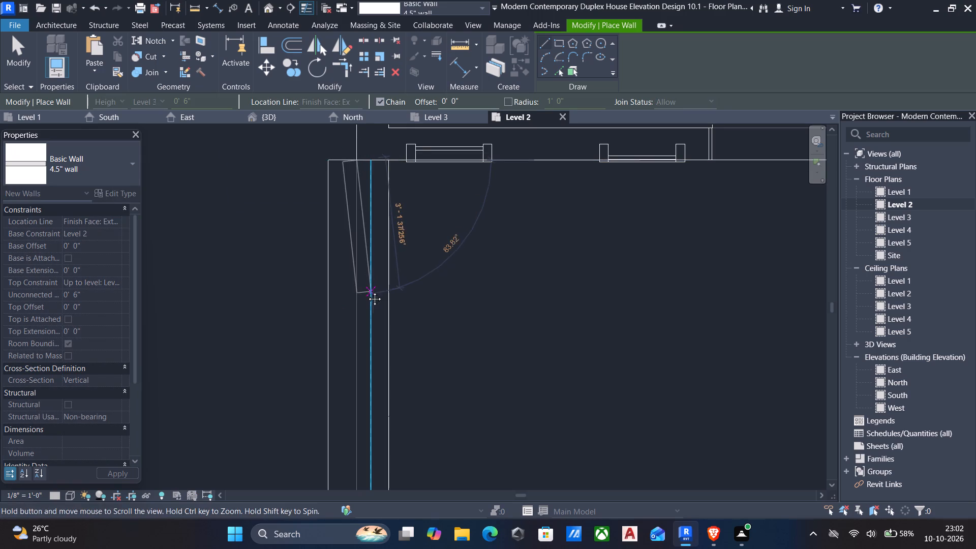
{"action": "middle_click_drag", "start_coordinate": [360, 341], "coordinate": [367, 285]}
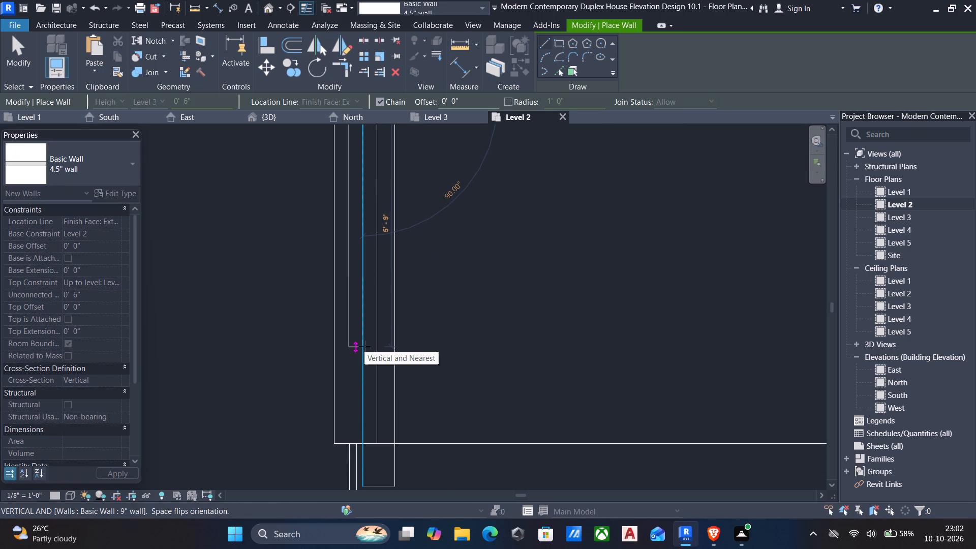
{"action": "left_click", "coordinate": [365, 360]}
{"action": "middle_click_drag", "start_coordinate": [454, 347], "coordinate": [306, 351]}
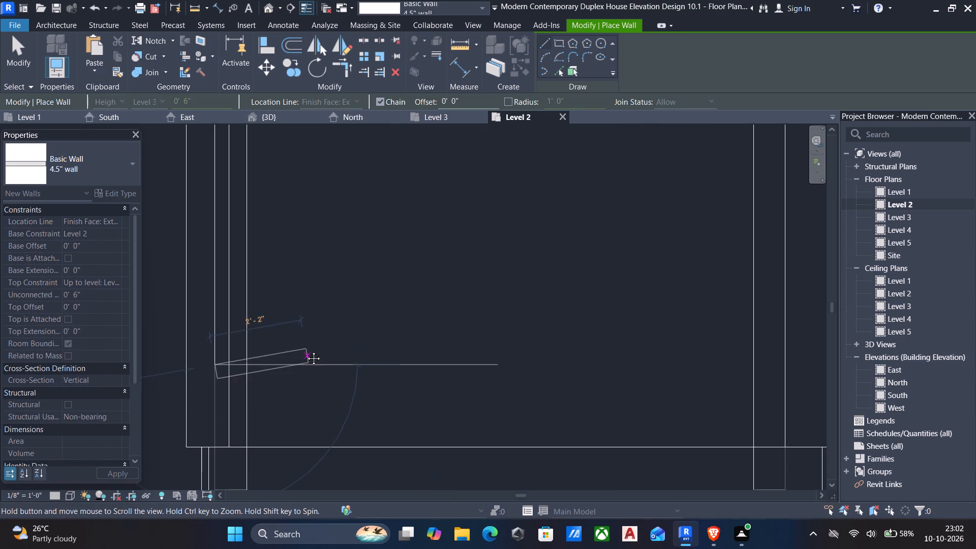
{"action": "middle_click_drag", "start_coordinate": [306, 351], "coordinate": [306, 350]}
{"action": "middle_click_drag", "start_coordinate": [706, 382], "coordinate": [441, 329]}
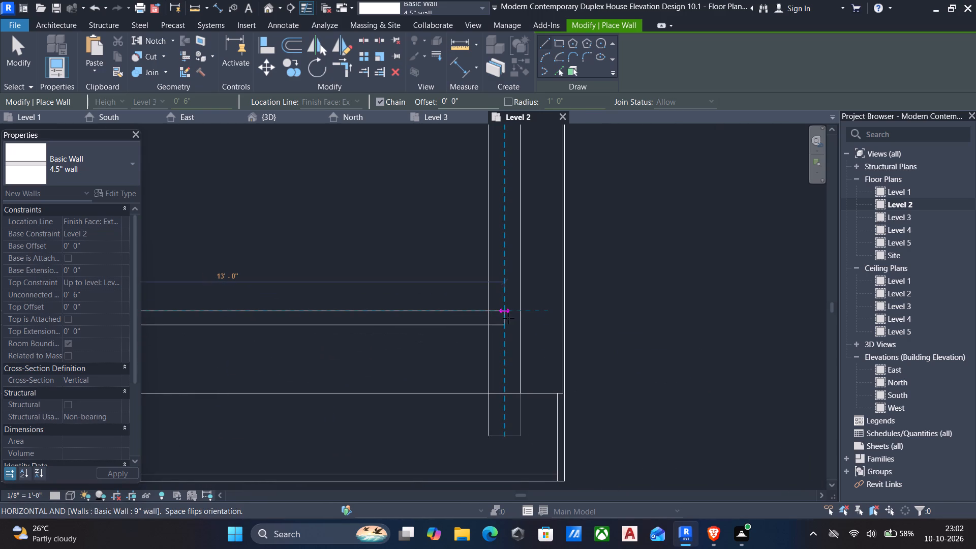
{"action": "scroll", "coordinate": [508, 319], "scroll_direction": "down", "scroll_amount": 4}
{"action": "middle_click_drag", "start_coordinate": [509, 320], "coordinate": [613, 335]}
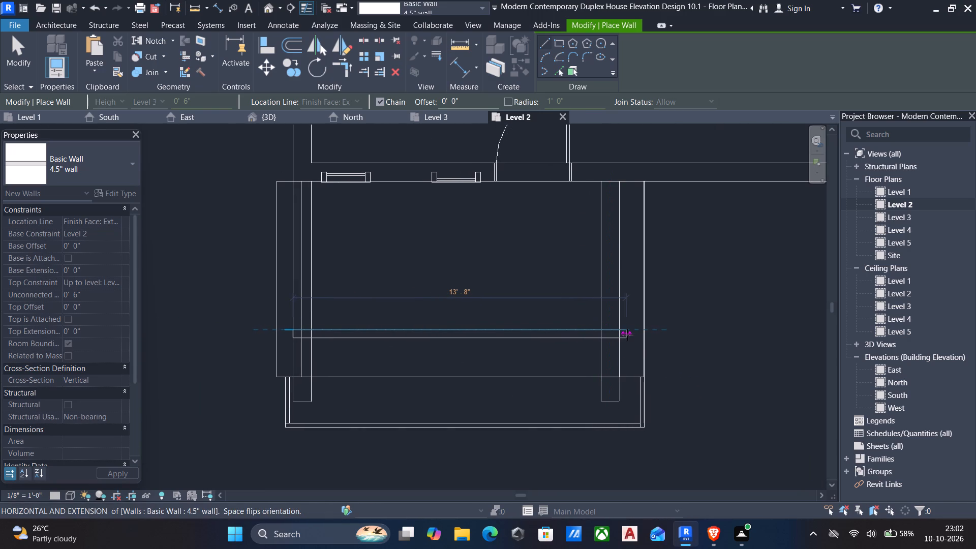
{"action": "left_click", "coordinate": [631, 335]}
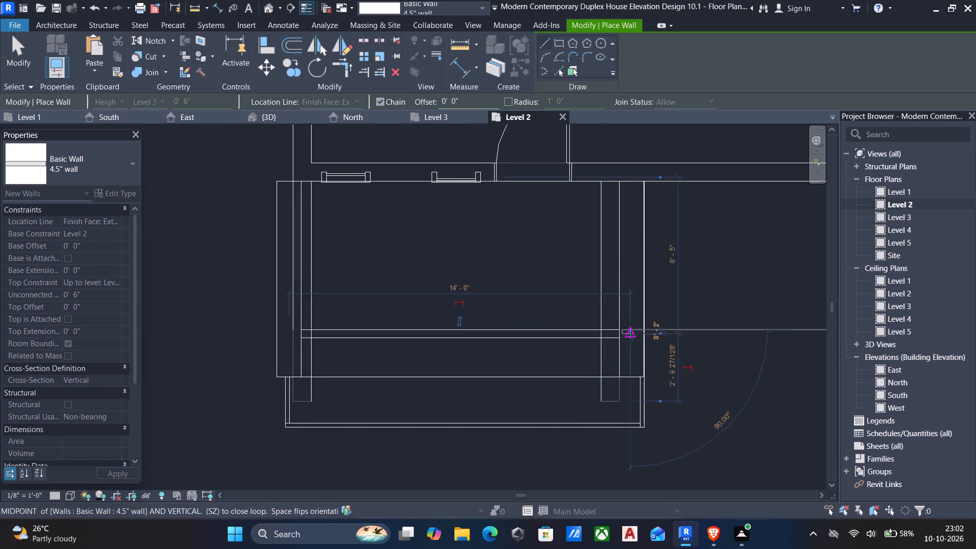
{"action": "left_click", "coordinate": [629, 184]}
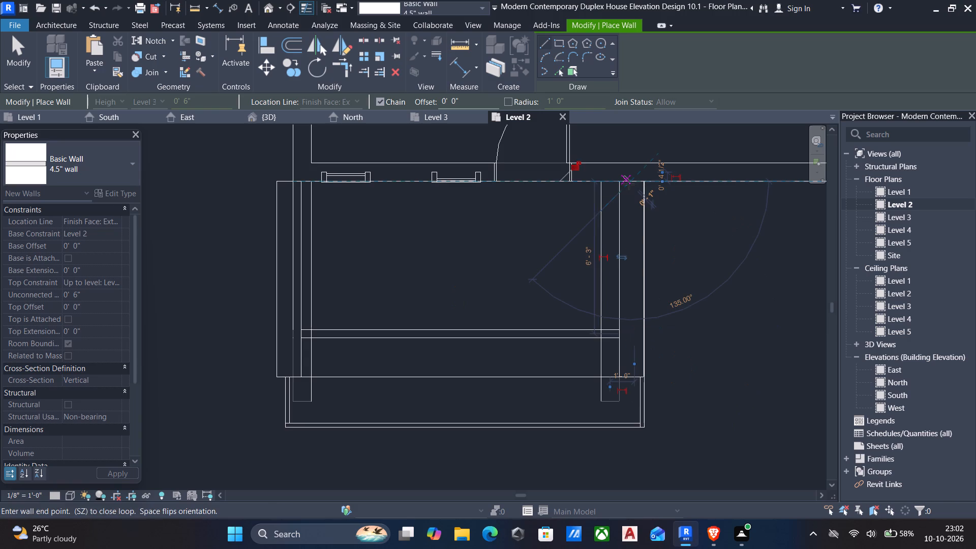
Leave the wall command and undo the U-shaped chain of 4.5" walls over the entrance.
{"action": "key", "text": "Escape"}
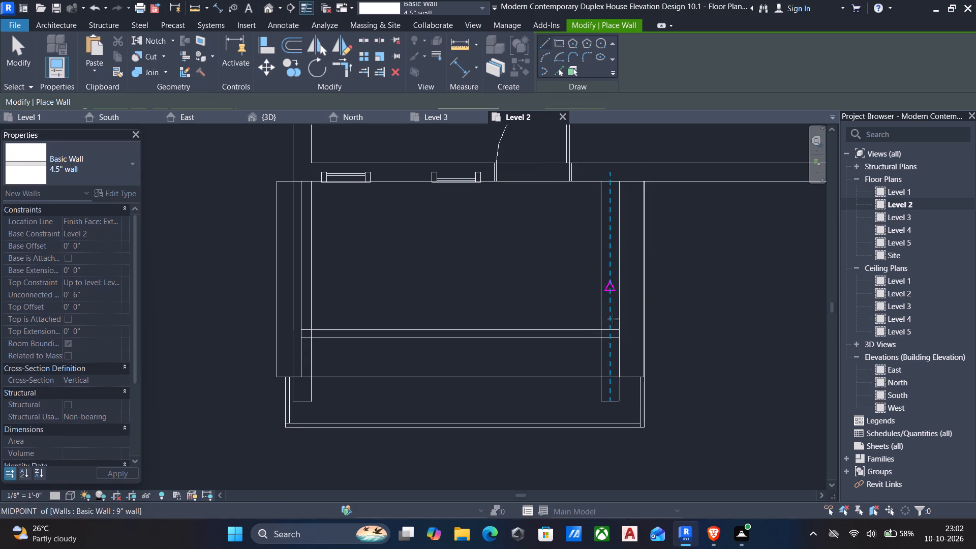
{"action": "key", "text": "Escape"}
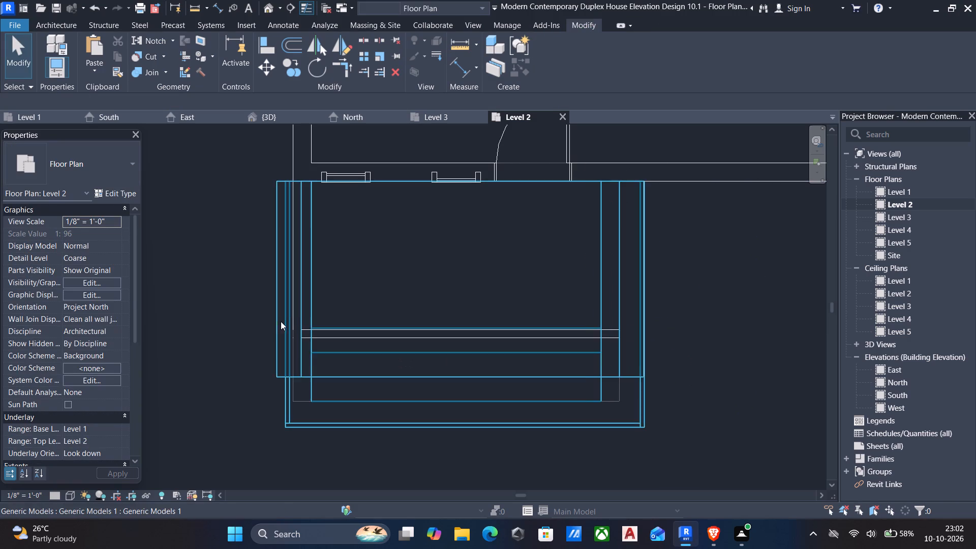
{"action": "left_click", "coordinate": [297, 296]}
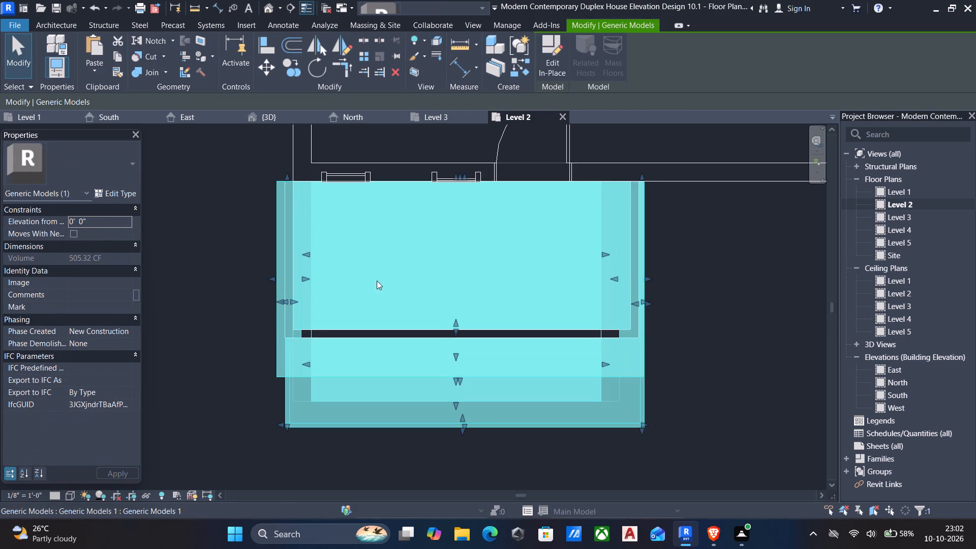
{"action": "key", "text": "Escape"}
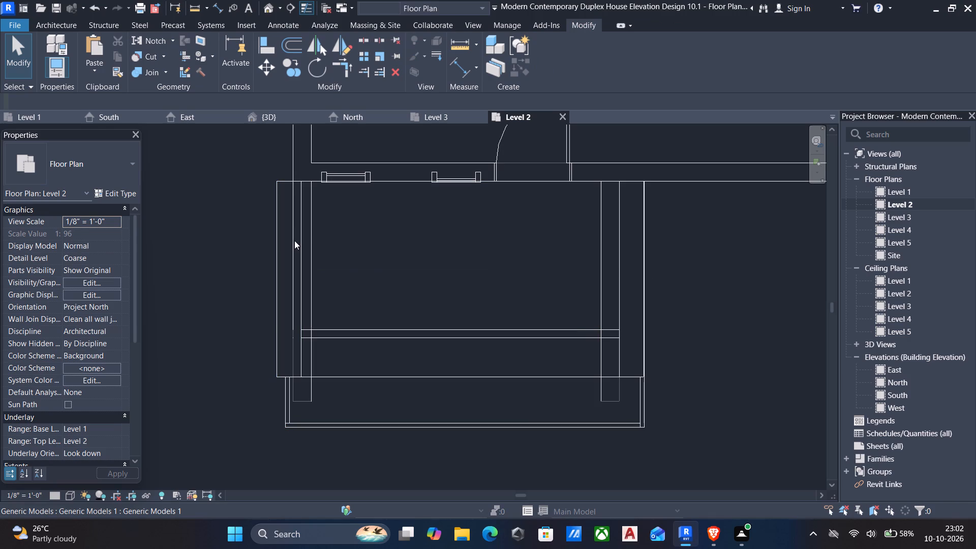
{"action": "key", "text": "ctrl+z"}
{"action": "key", "text": "ctrl+z"}
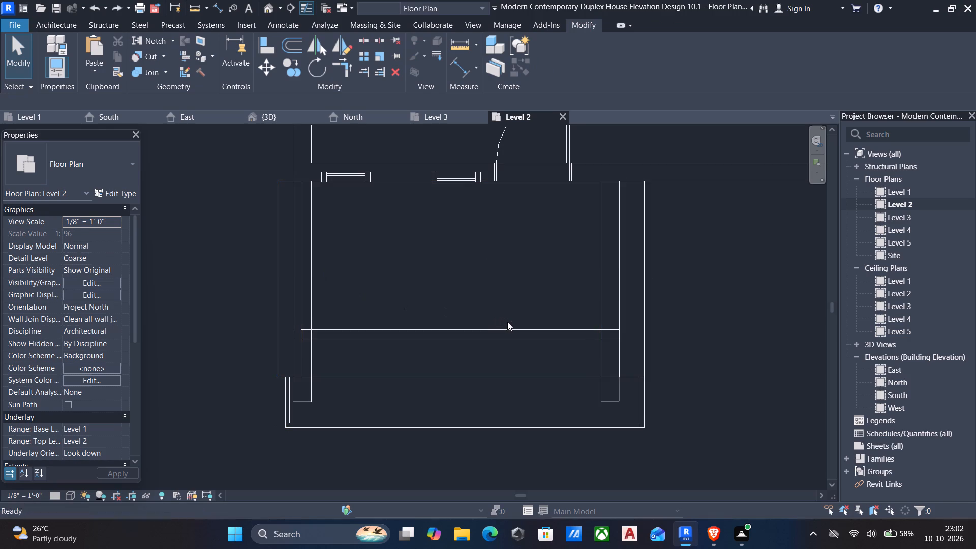
{"action": "key", "text": "ctrl+z"}
{"action": "key", "text": "ctrl+z"}
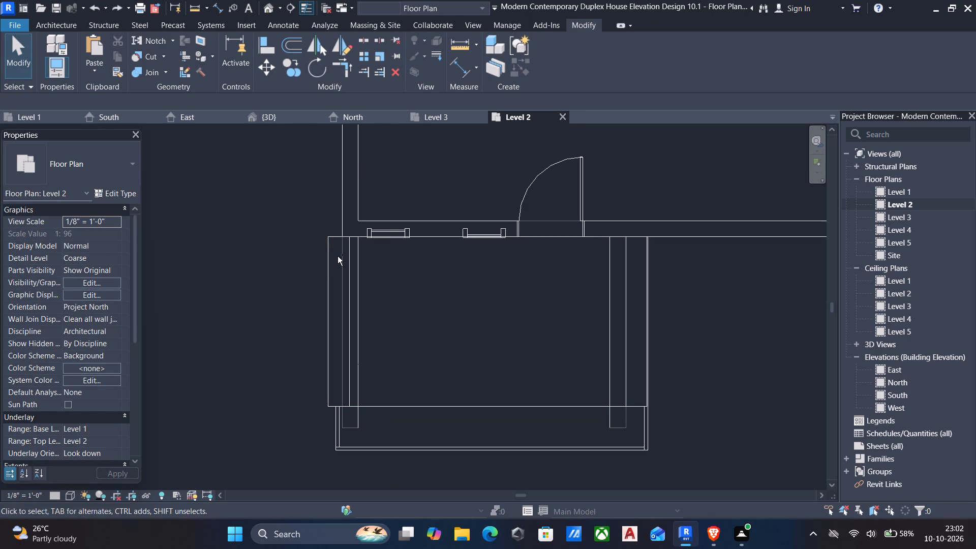
{"action": "key", "text": "ctrl+z"}
{"action": "key", "text": "ctrl+z"}
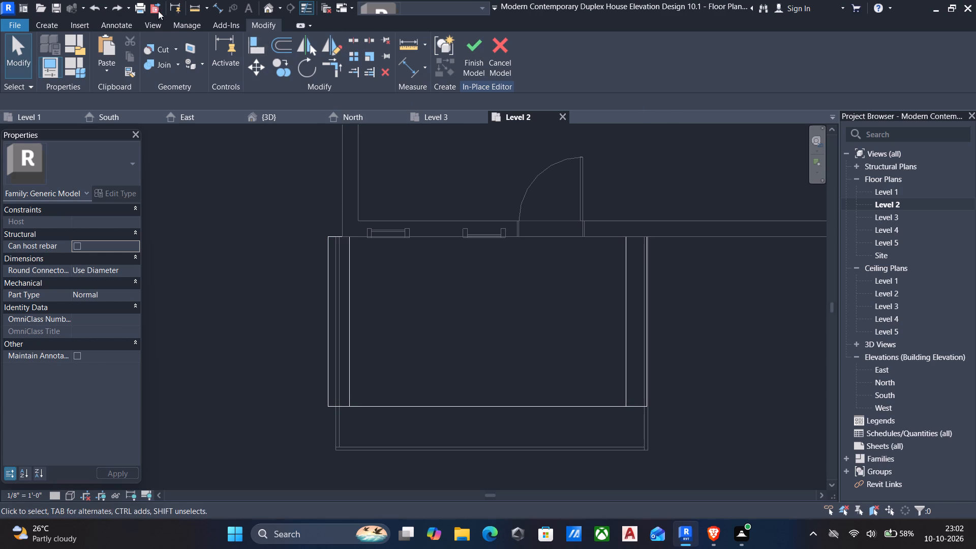
Finish the reopened in-place edit of the generic model containing the upper frame, from the 3D view.
{"action": "left_click", "coordinate": [267, 7]}
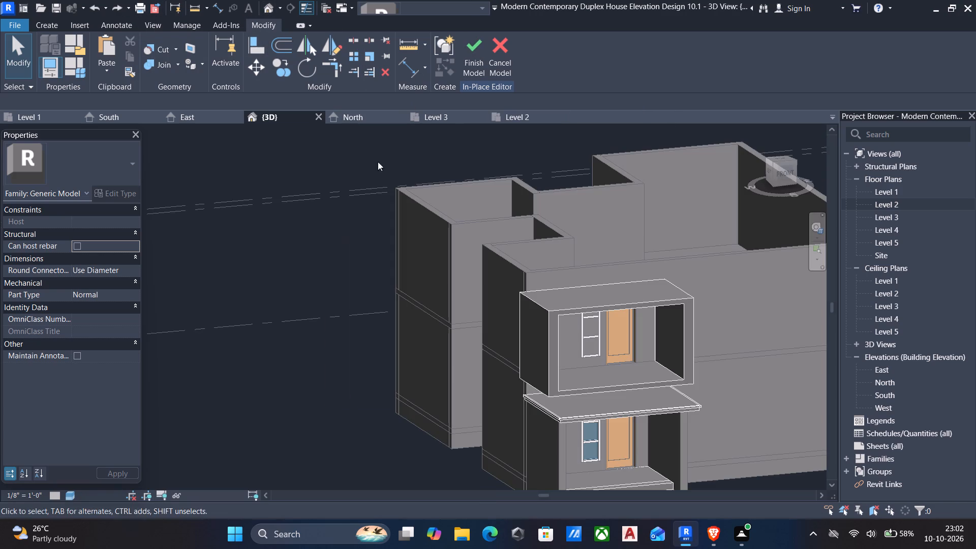
{"action": "left_click", "coordinate": [545, 348]}
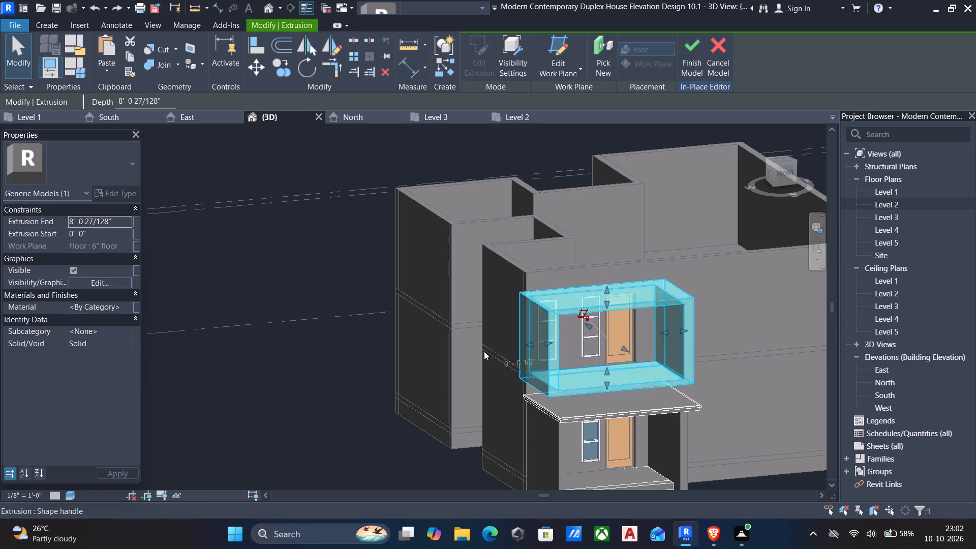
{"action": "left_click", "coordinate": [692, 51]}
In the Level 2 floor plan, draw a 4.5" wall up to Level 3, about 5' 1" out from the house wall along the entrance side.
{"action": "double_click", "coordinate": [900, 209]}
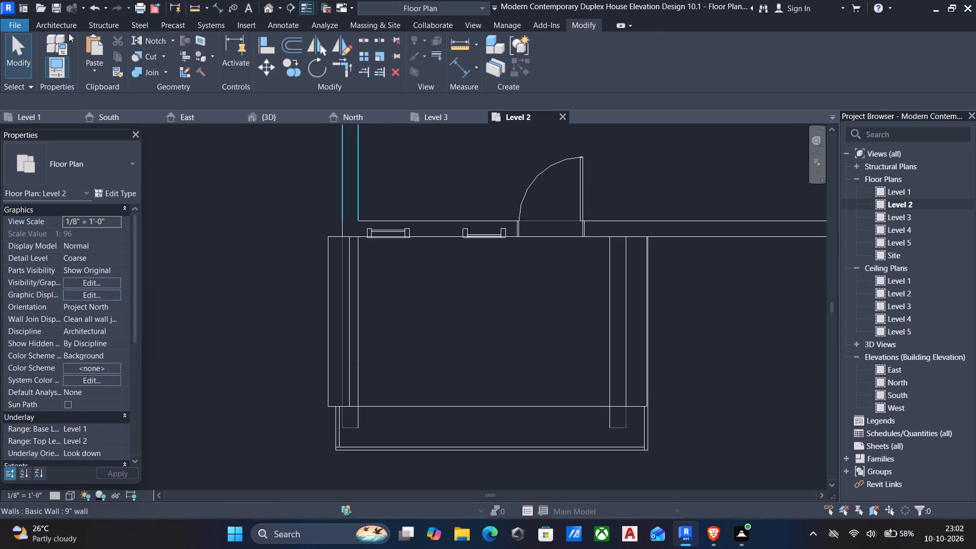
{"action": "left_click", "coordinate": [41, 28]}
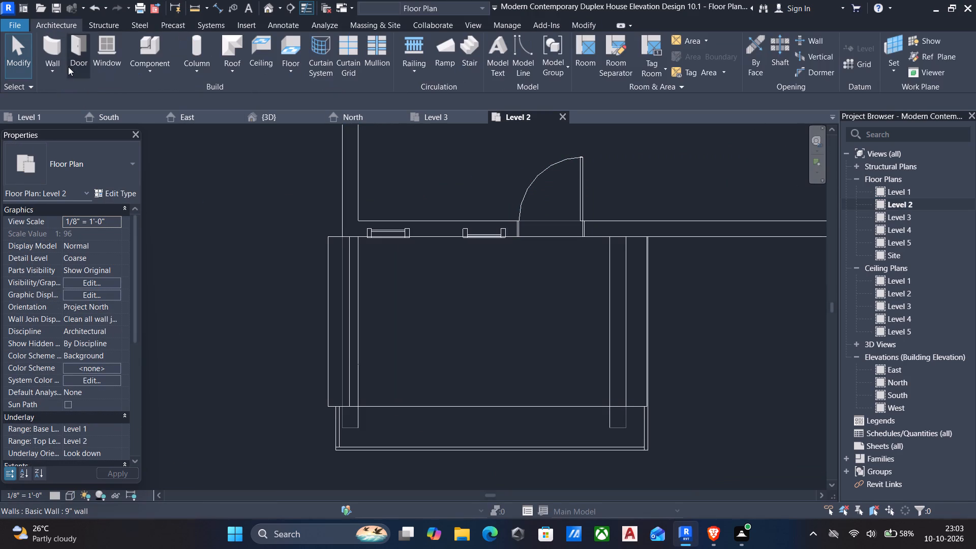
{"action": "left_click", "coordinate": [46, 49]}
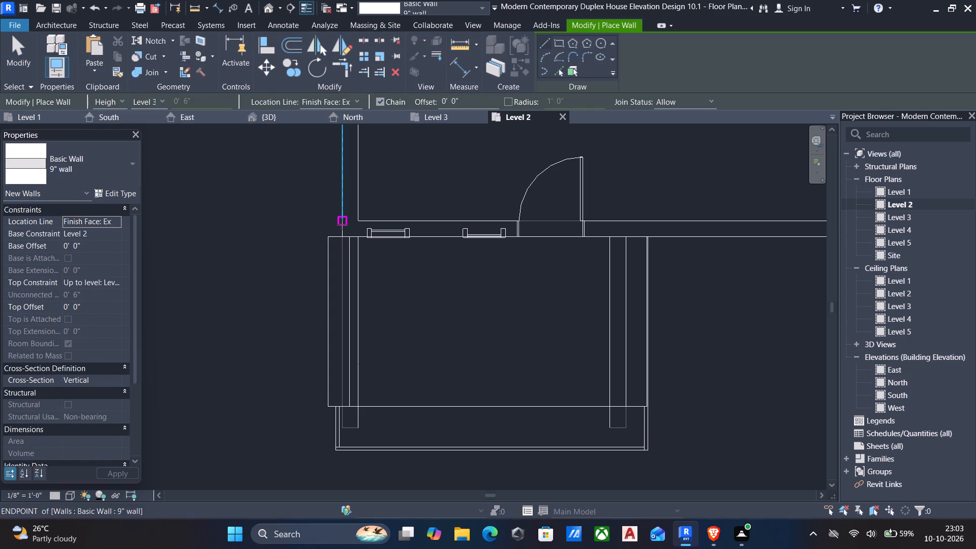
{"action": "left_click", "coordinate": [72, 171]}
{"action": "scroll", "coordinate": [84, 366], "scroll_direction": "up", "scroll_amount": 5}
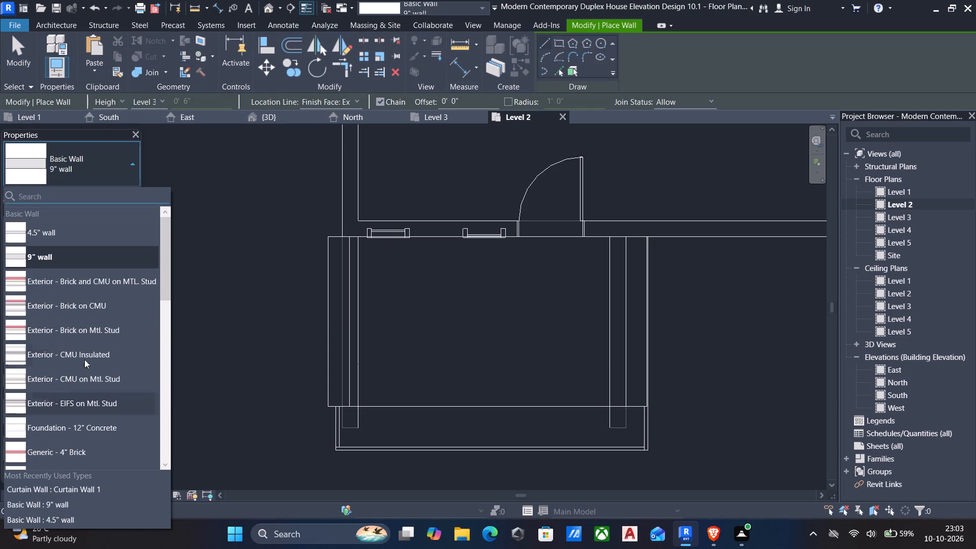
{"action": "scroll", "coordinate": [84, 359], "scroll_direction": "up", "scroll_amount": 1}
{"action": "left_click", "coordinate": [37, 234]}
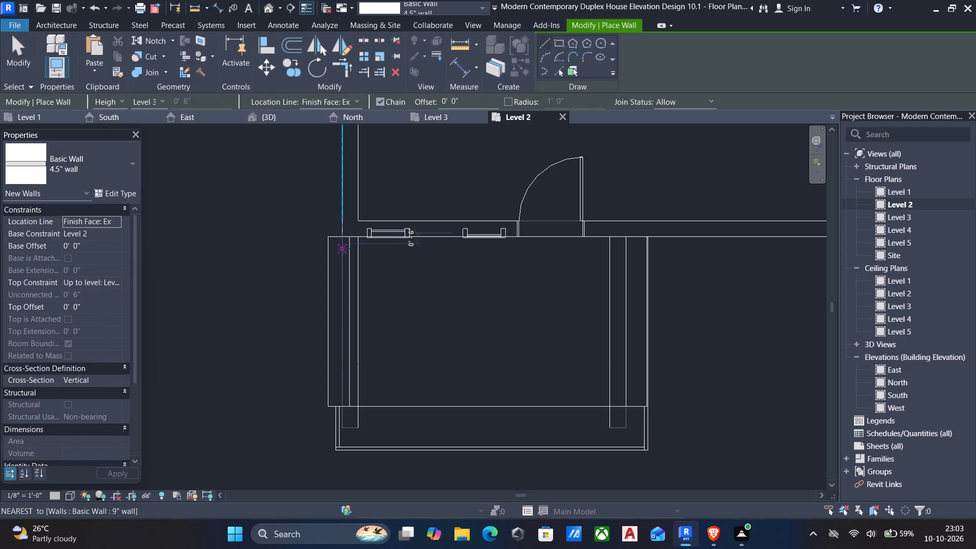
{"action": "scroll", "coordinate": [345, 251], "scroll_direction": "up", "scroll_amount": 9}
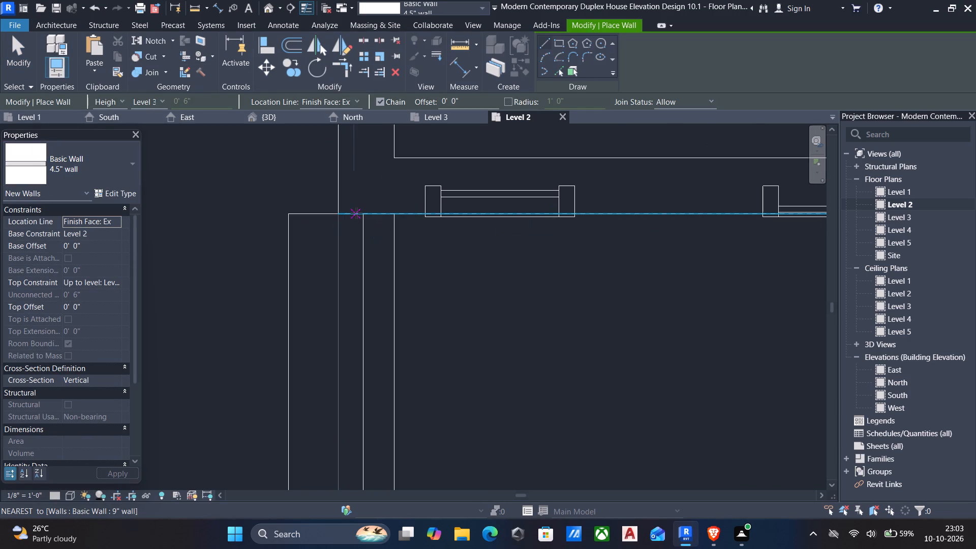
{"action": "left_click", "coordinate": [351, 212]}
{"action": "middle_click_drag", "start_coordinate": [339, 307], "coordinate": [339, 308]}
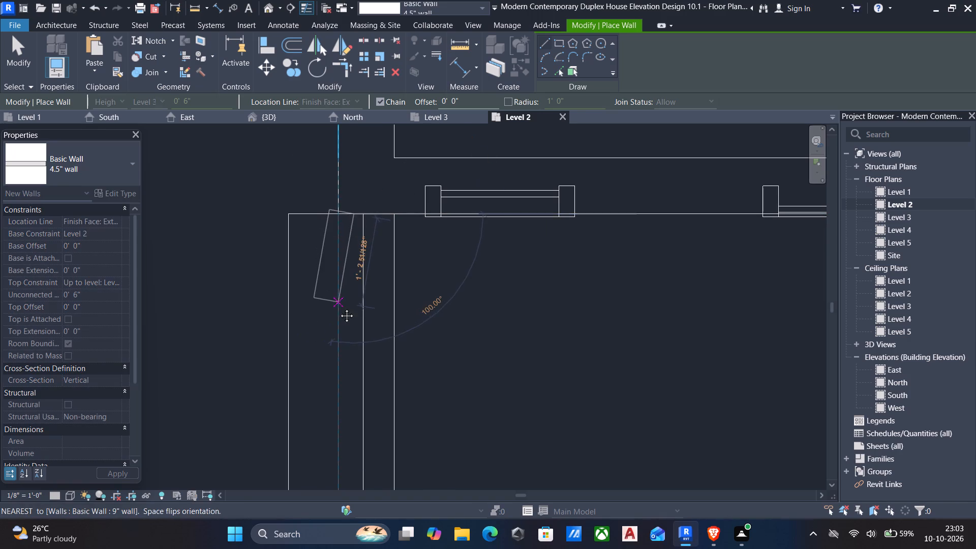
{"action": "middle_click_drag", "start_coordinate": [339, 308], "coordinate": [357, 274]}
{"action": "middle_click_drag", "start_coordinate": [375, 385], "coordinate": [387, 317]}
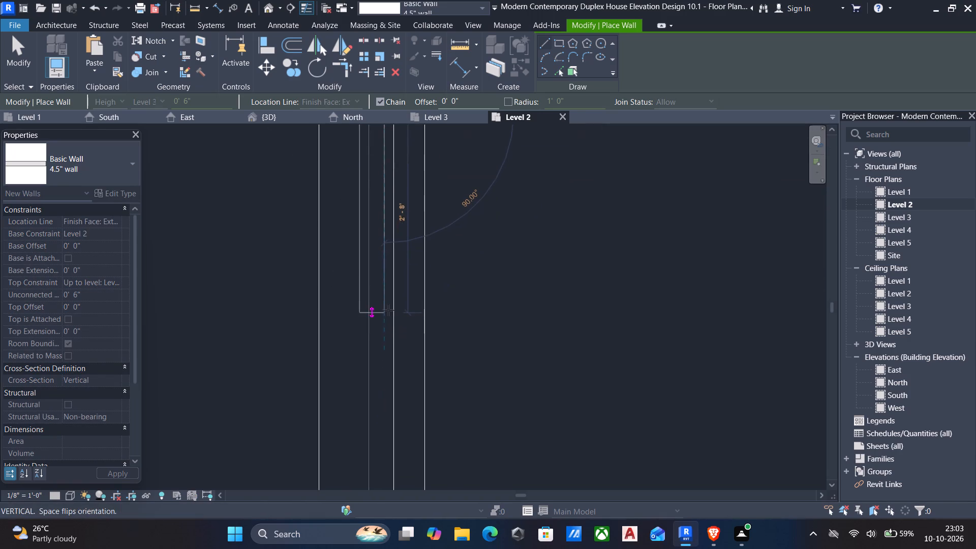
{"action": "middle_click_drag", "start_coordinate": [387, 377], "coordinate": [390, 292]}
{"action": "scroll", "coordinate": [369, 401], "scroll_direction": "down", "scroll_amount": 5}
{"action": "middle_click_drag", "start_coordinate": [373, 403], "coordinate": [385, 297]}
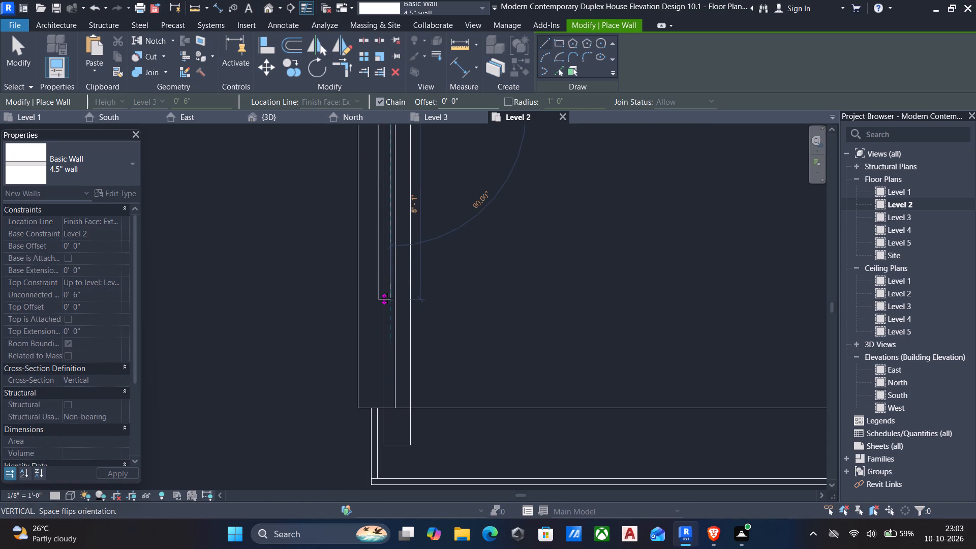
{"action": "left_click", "coordinate": [387, 298]}
Continue the chain with a front wall about 13' 5" long and a return wall about 5' 1" back to the house wall.
{"action": "middle_click_drag", "start_coordinate": [603, 293], "coordinate": [399, 282]}
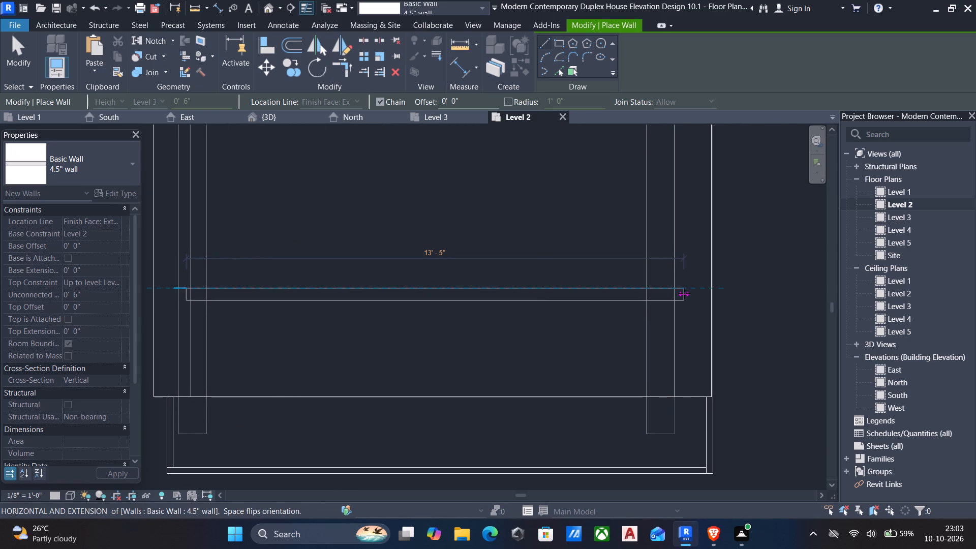
{"action": "left_click", "coordinate": [686, 293]}
{"action": "middle_click_drag", "start_coordinate": [683, 259], "coordinate": [674, 389]}
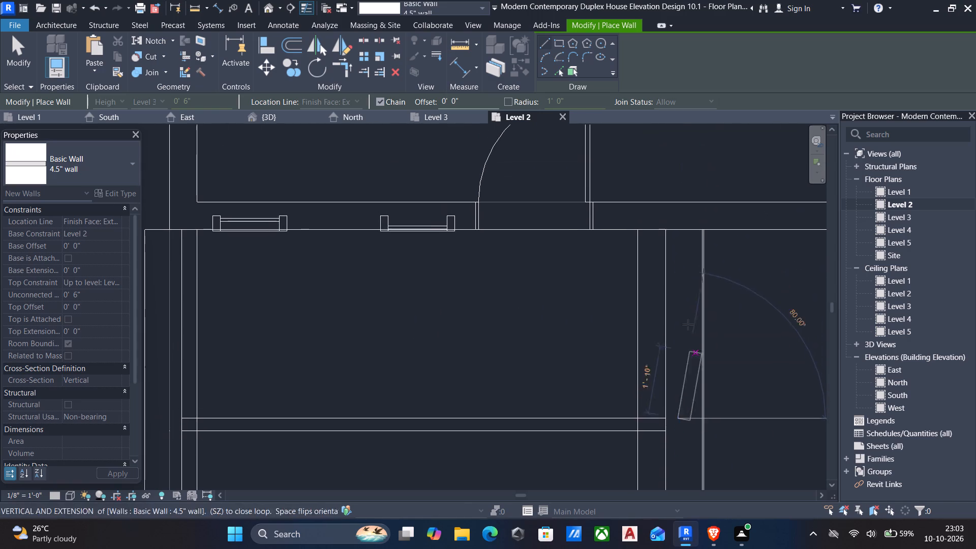
{"action": "left_click", "coordinate": [682, 233]}
{"action": "key", "text": "Escape"}
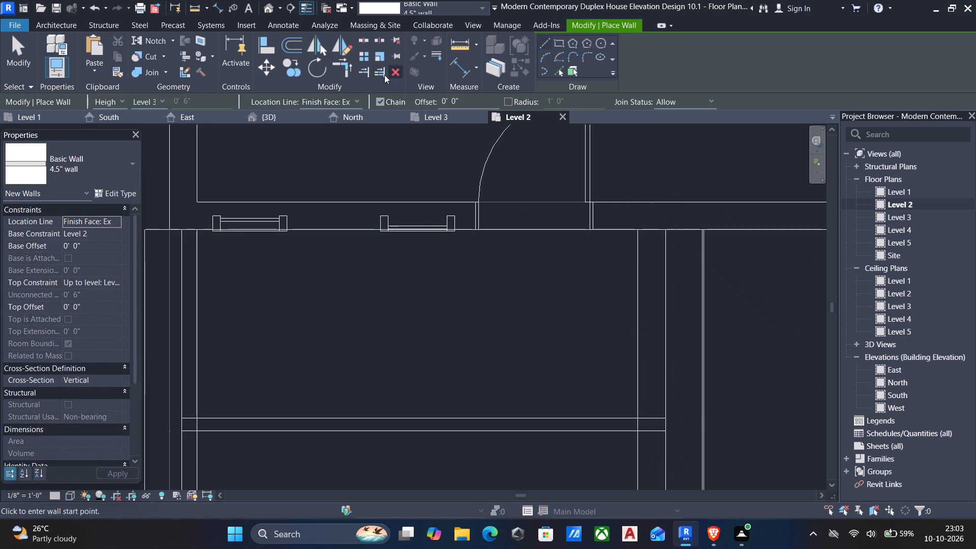
Examine the new walls in the 3D view, around the gap between the upper frame and the canopy.
{"action": "left_click", "coordinate": [264, 13]}
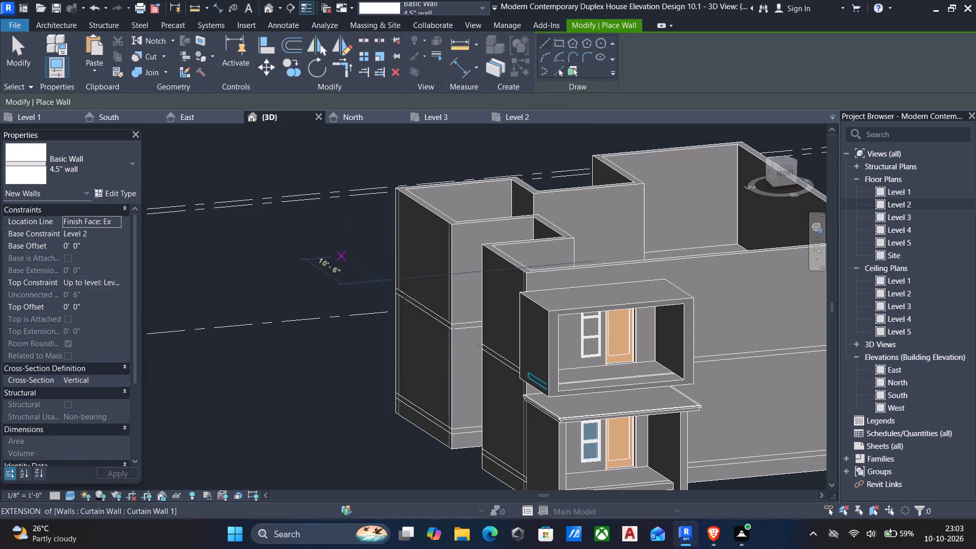
{"action": "middle_click_drag", "start_coordinate": [537, 353], "coordinate": [527, 340]}
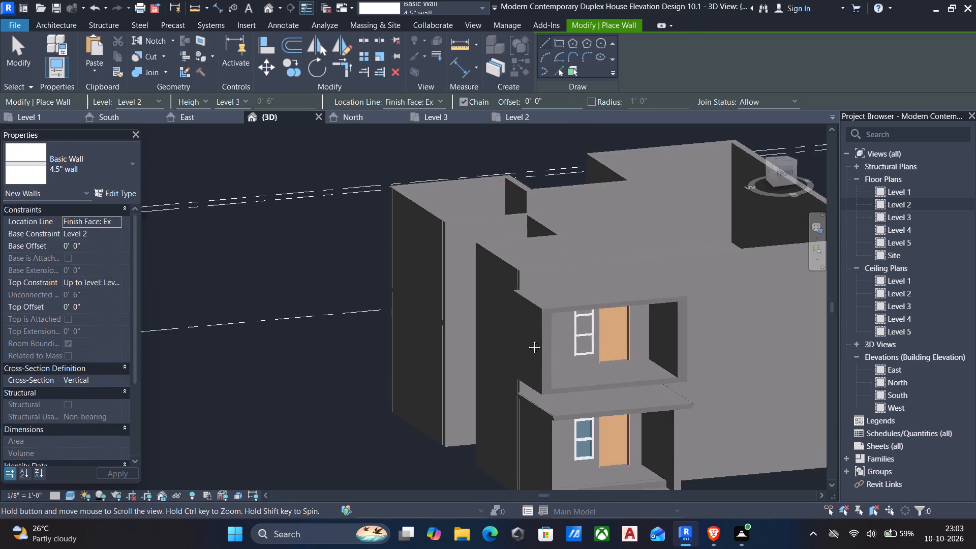
{"action": "middle_click_drag", "start_coordinate": [527, 340], "coordinate": [522, 321]}
{"action": "middle_click_drag", "start_coordinate": [514, 346], "coordinate": [512, 410]}
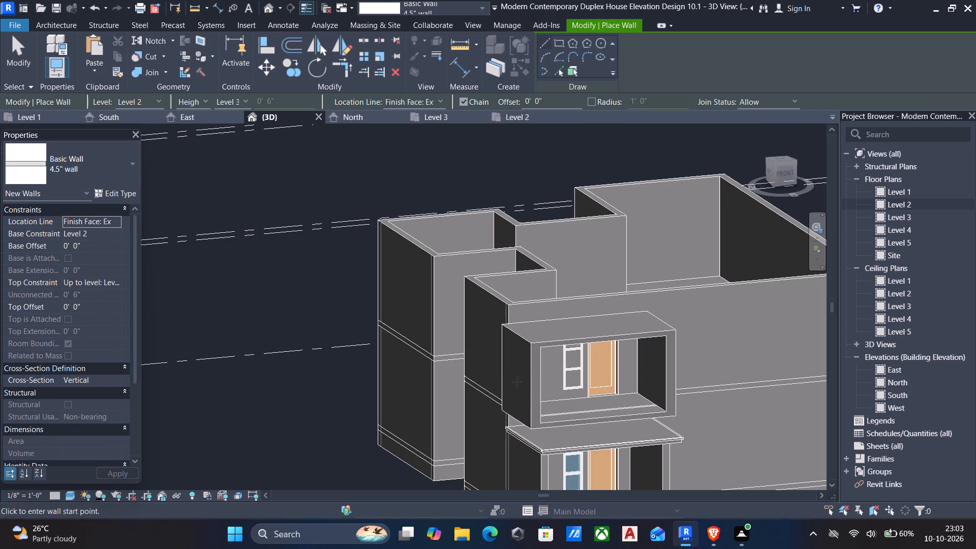
{"action": "middle_click_drag", "start_coordinate": [514, 377], "coordinate": [528, 300]}
{"action": "key", "text": "Escape"}
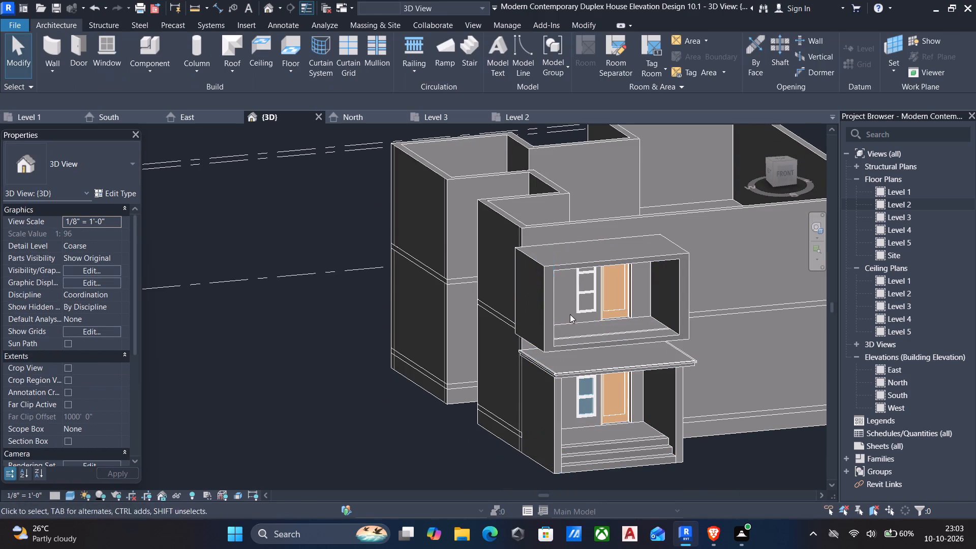
{"action": "middle_click_drag", "start_coordinate": [556, 341], "coordinate": [558, 359]}
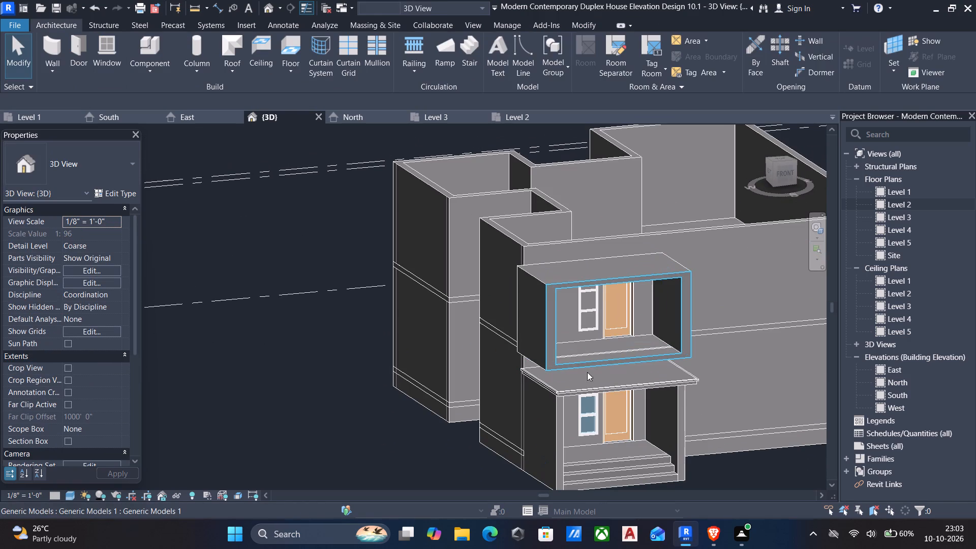
{"action": "scroll", "coordinate": [584, 382], "scroll_direction": "up", "scroll_amount": 2}
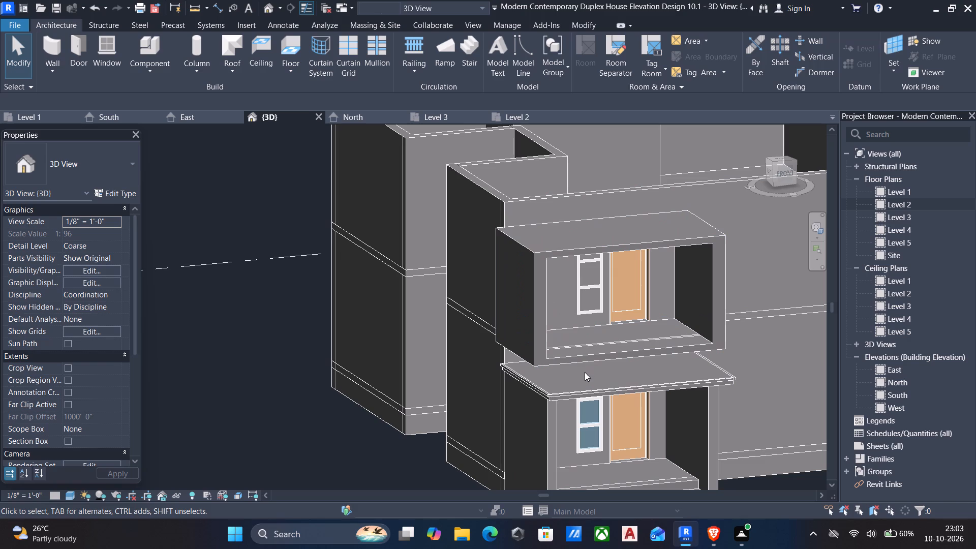
{"action": "middle_click_drag", "start_coordinate": [589, 375], "coordinate": [632, 335], "text": "shift"}
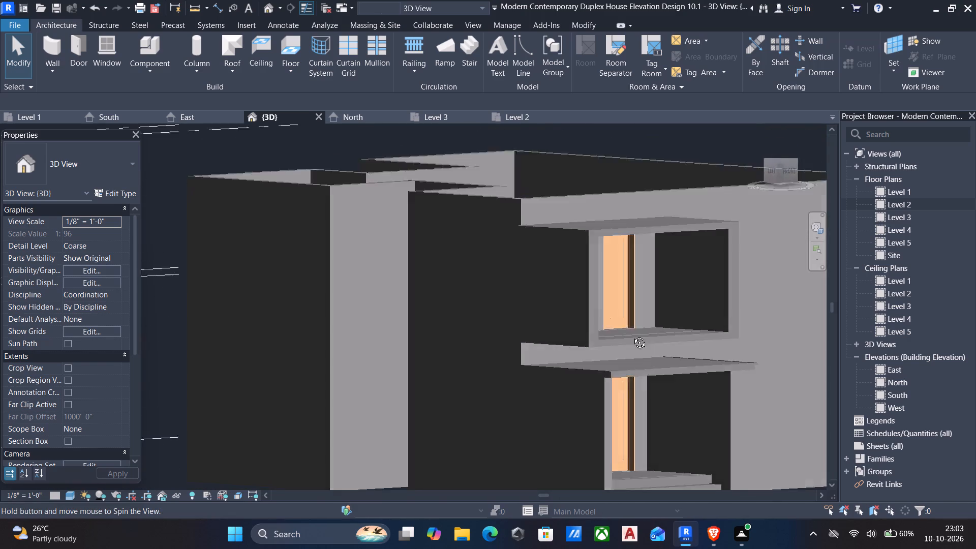
{"action": "middle_click_drag", "start_coordinate": [632, 335], "coordinate": [616, 360], "text": "shift"}
Select all three 4.5" walls over the entrance and set their base offset to -2' 0".
{"action": "left_click", "coordinate": [624, 340]}
{"action": "scroll", "coordinate": [661, 369], "scroll_direction": "up", "scroll_amount": 2}
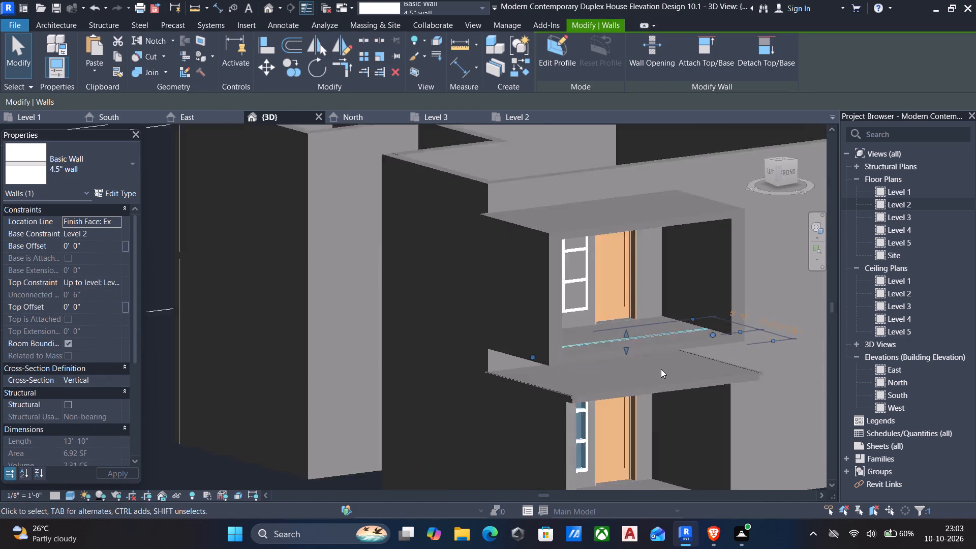
{"action": "scroll", "coordinate": [661, 369], "scroll_direction": "up", "scroll_amount": 2}
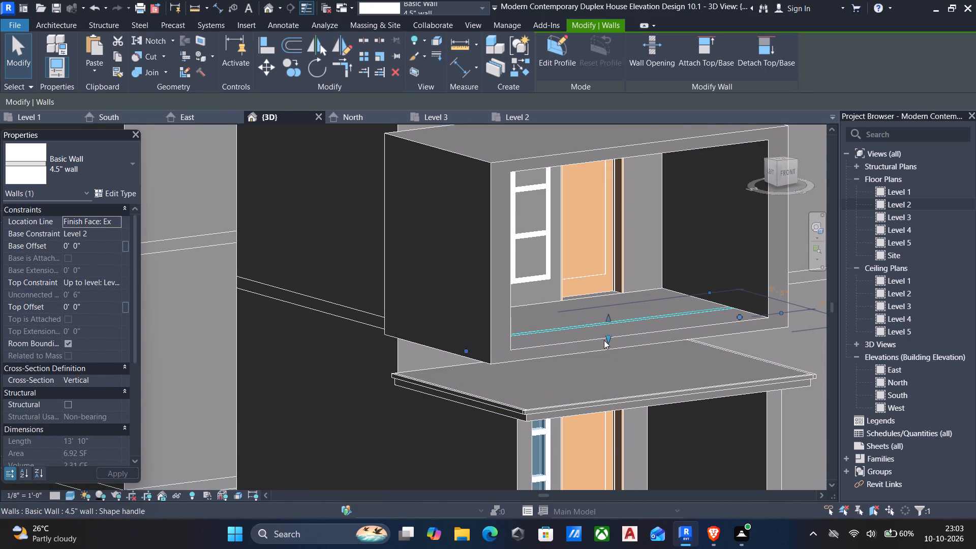
{"action": "type", "text": "sa"}
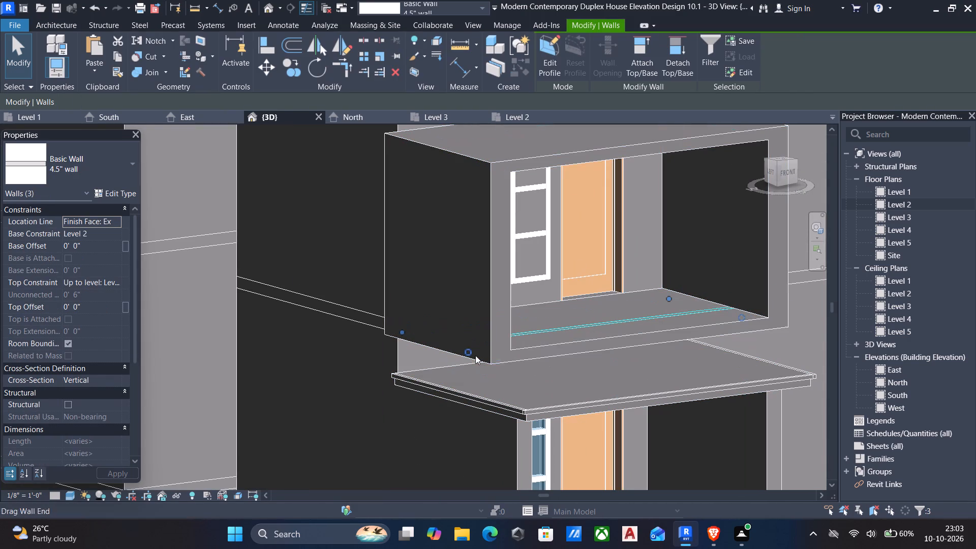
{"action": "middle_click_drag", "start_coordinate": [601, 334], "coordinate": [596, 374]}
{"action": "scroll", "coordinate": [593, 377], "scroll_direction": "down", "scroll_amount": 5}
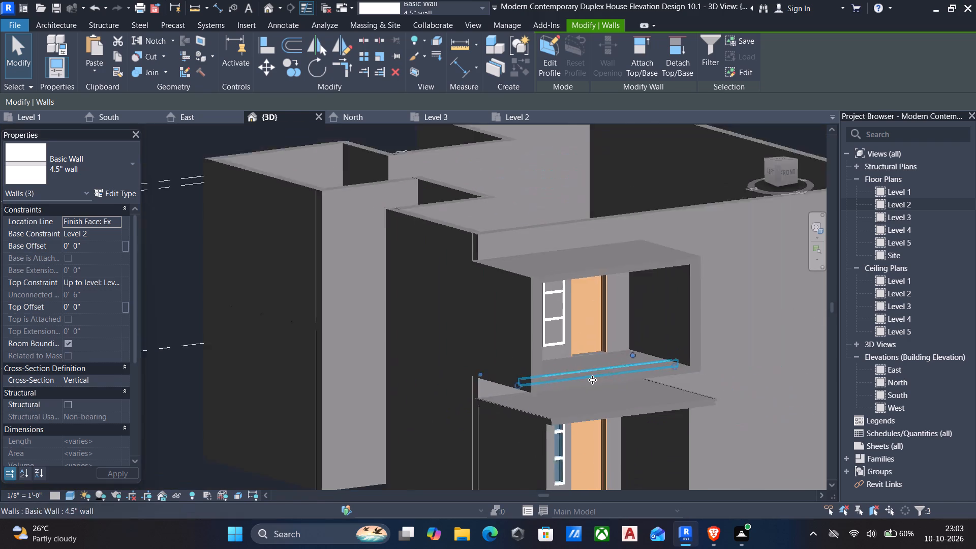
{"action": "scroll", "coordinate": [585, 385], "scroll_direction": "up", "scroll_amount": 5}
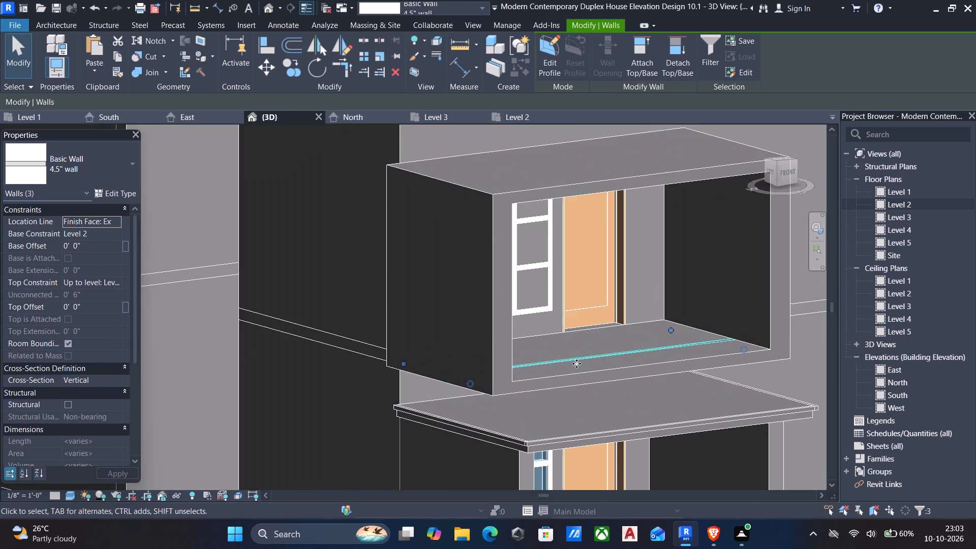
{"action": "left_click", "coordinate": [103, 241]}
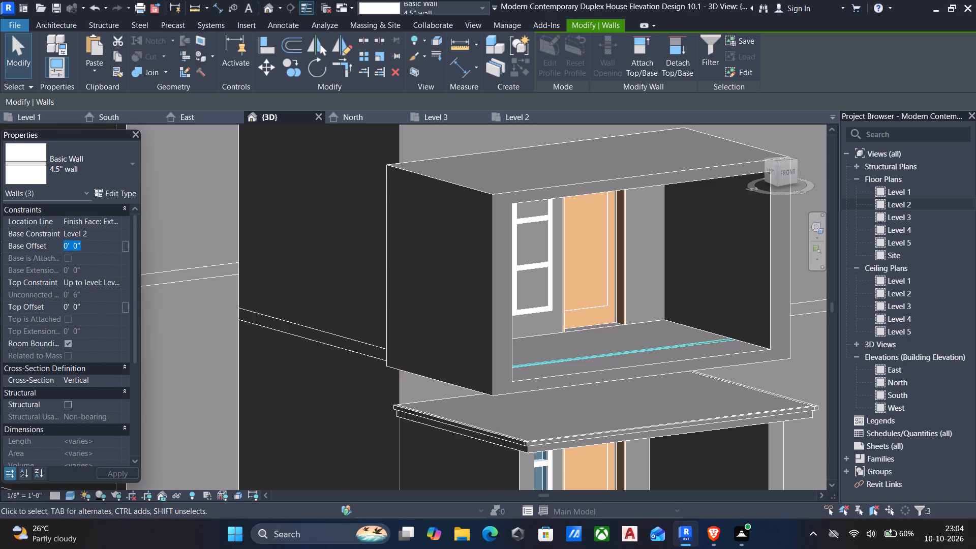
{"action": "type", "text": "-2'"}
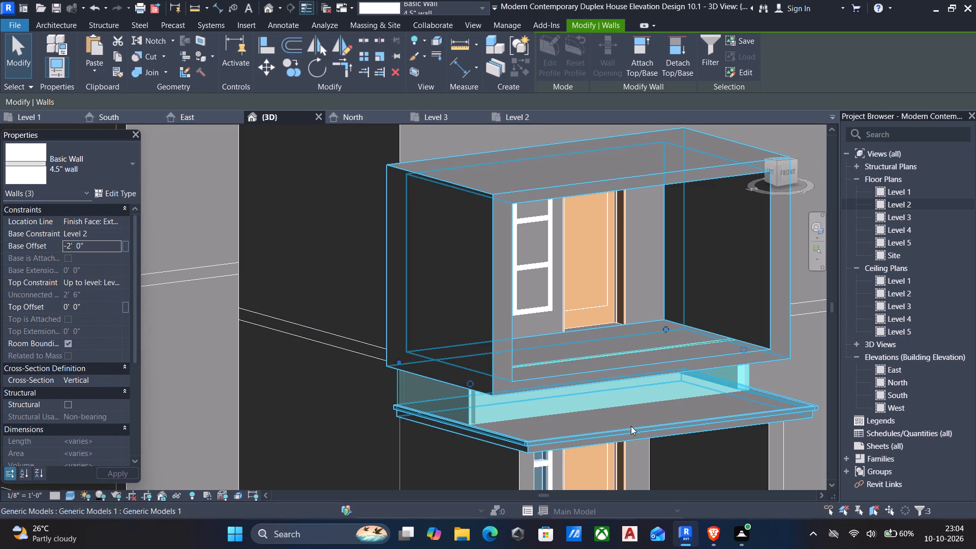
Lower the top of the front 4.5" wall over the canopy to a top offset of about -0' 9", below the upper frame.
{"action": "middle_click_drag", "start_coordinate": [634, 421], "coordinate": [570, 398], "text": "shift"}
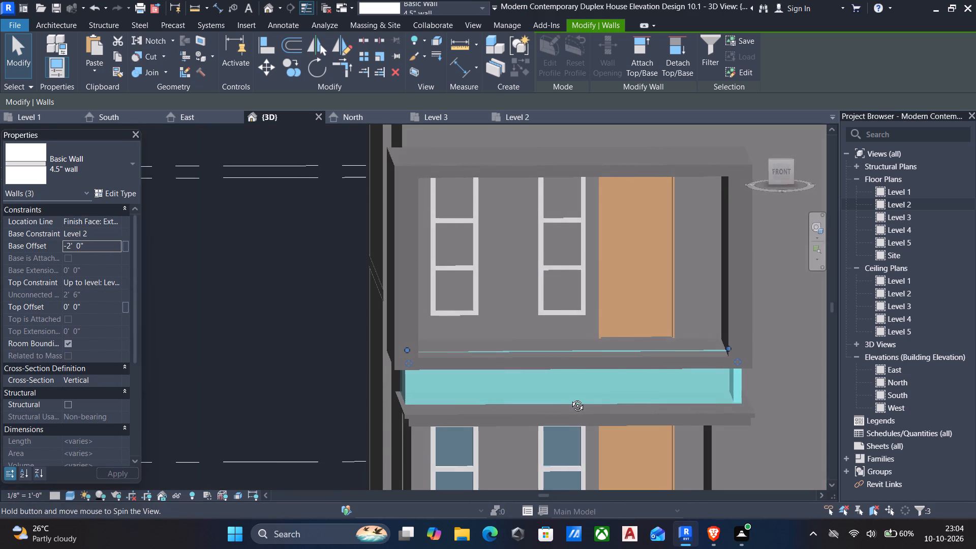
{"action": "middle_click_drag", "start_coordinate": [570, 398], "coordinate": [571, 404], "text": "shift"}
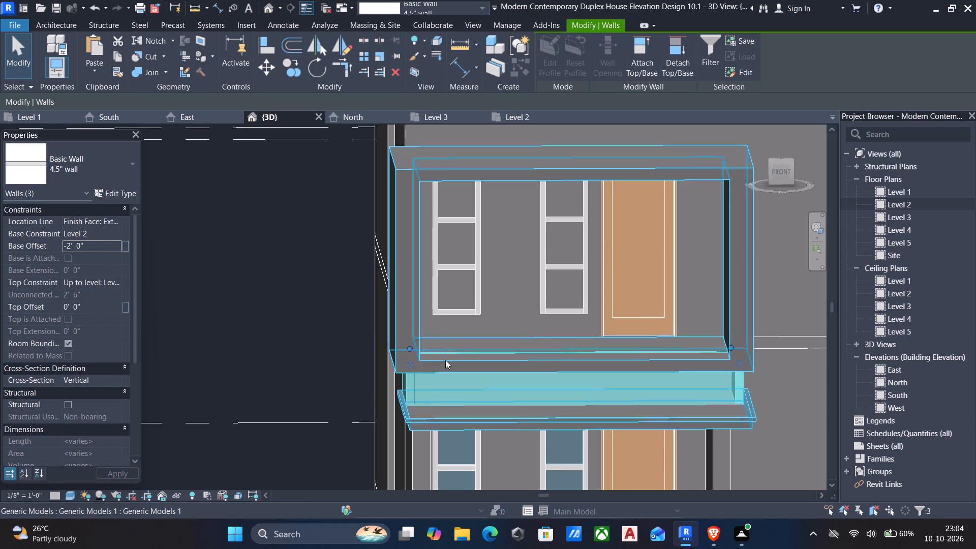
{"action": "key", "text": "Escape"}
{"action": "middle_click_drag", "start_coordinate": [523, 405], "coordinate": [541, 376]}
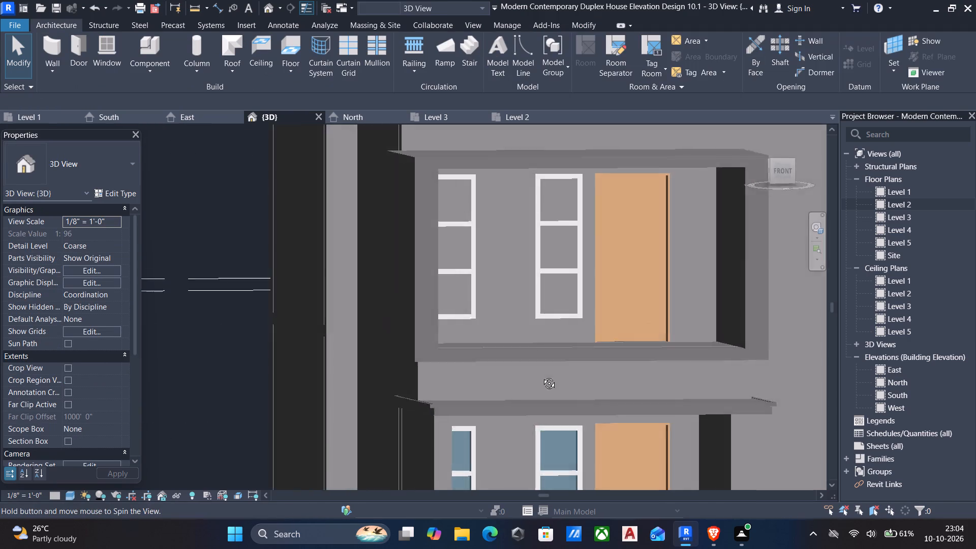
{"action": "middle_click_drag", "start_coordinate": [541, 376], "coordinate": [551, 349]}
{"action": "middle_click_drag", "start_coordinate": [590, 357], "coordinate": [440, 401], "text": "shift"}
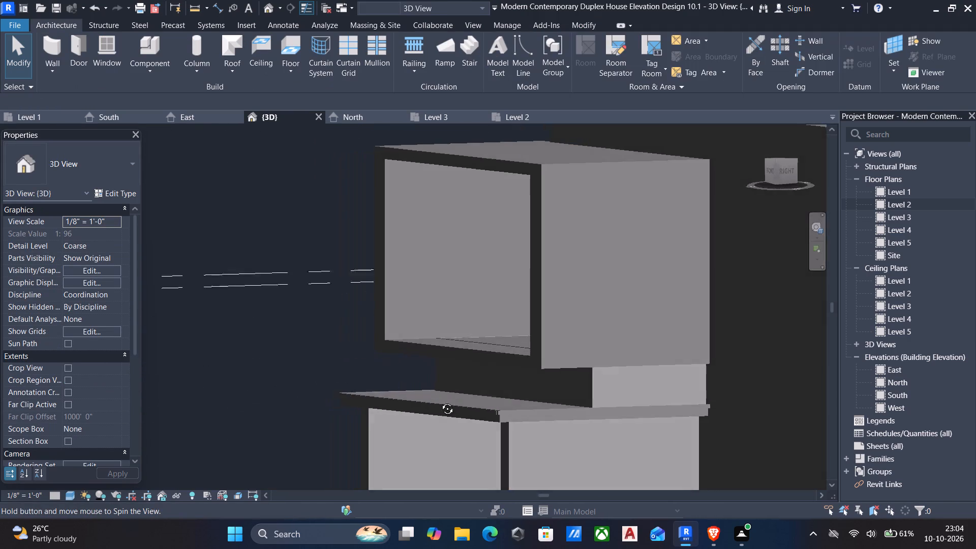
{"action": "middle_click_drag", "start_coordinate": [440, 401], "coordinate": [522, 431], "text": "shift"}
{"action": "left_click", "coordinate": [527, 394]}
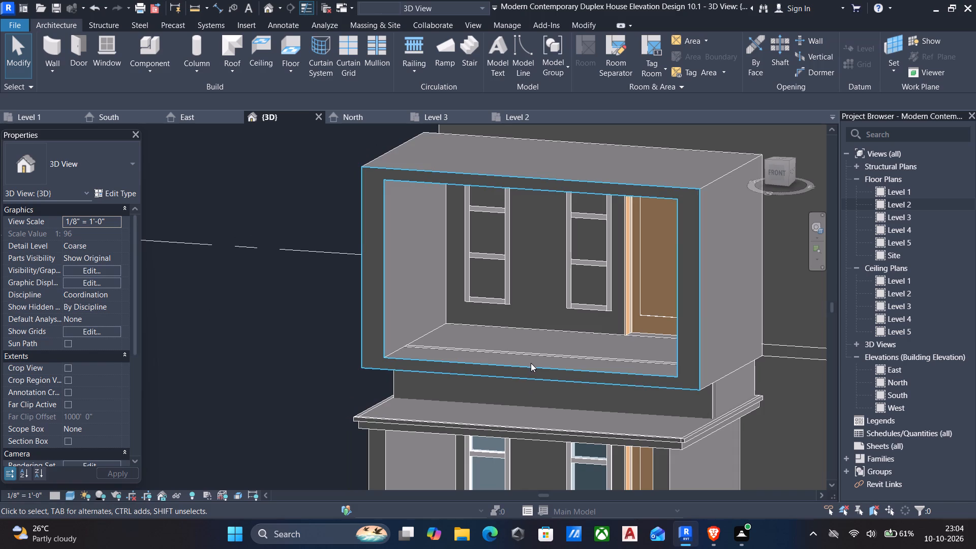
{"action": "left_click", "coordinate": [528, 354]}
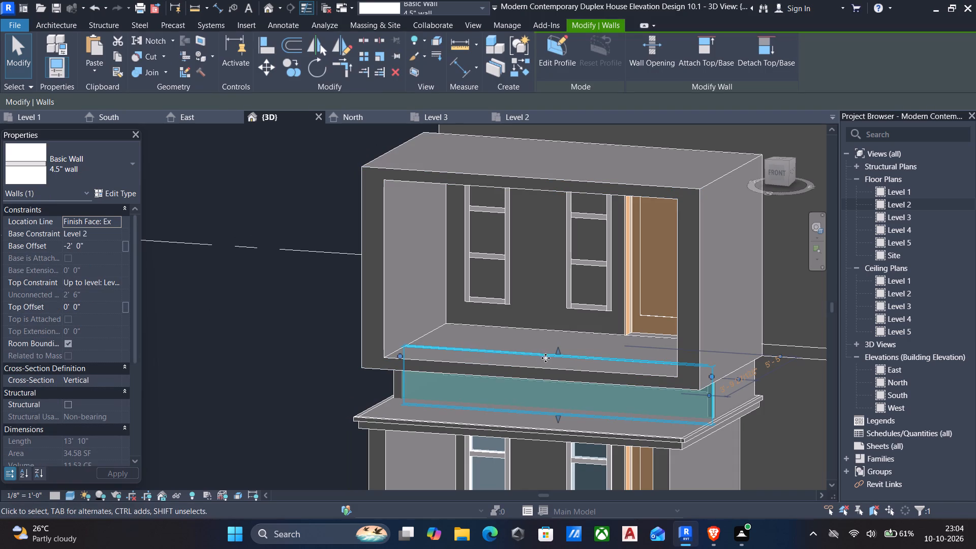
{"action": "left_click_drag", "start_coordinate": [556, 351], "coordinate": [557, 374]}
{"action": "middle_click_drag", "start_coordinate": [552, 400], "coordinate": [622, 343], "text": "shift"}
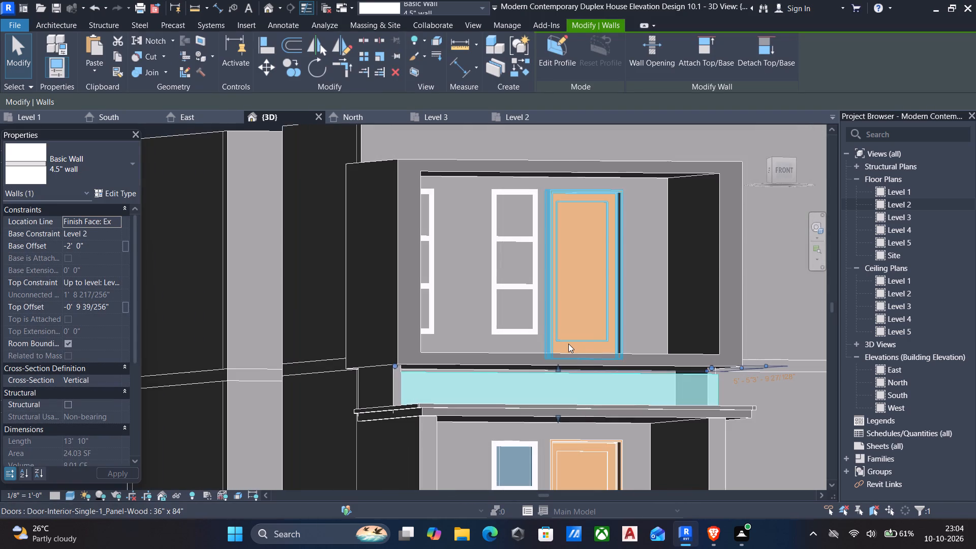
{"action": "scroll", "coordinate": [567, 343], "scroll_direction": "up", "scroll_amount": 4}
{"action": "key", "text": "Escape"}
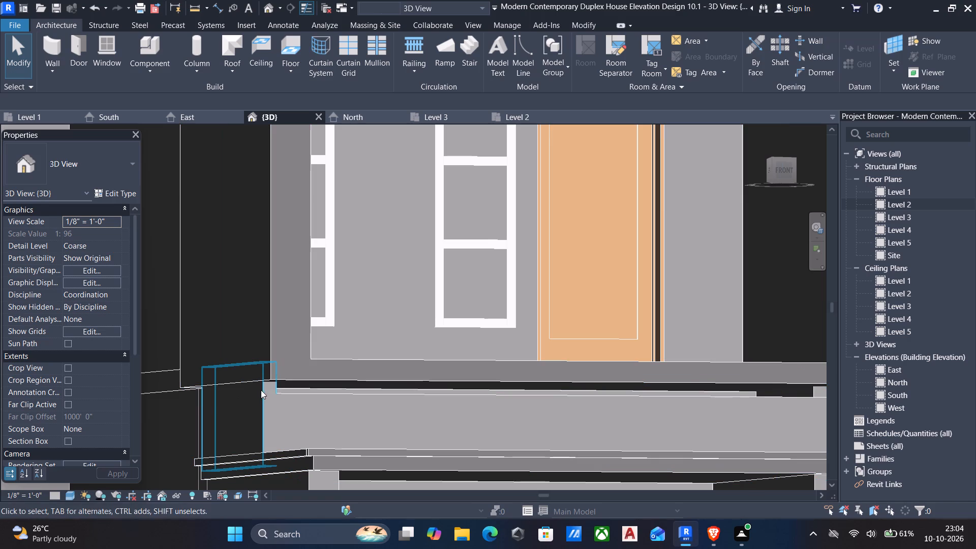
Lower the tops of both side 4.5" walls below the upper frame, the left one to a top offset of about -0' 11".
{"action": "left_click", "coordinate": [264, 388]}
{"action": "left_click_drag", "start_coordinate": [241, 358], "coordinate": [240, 388]}
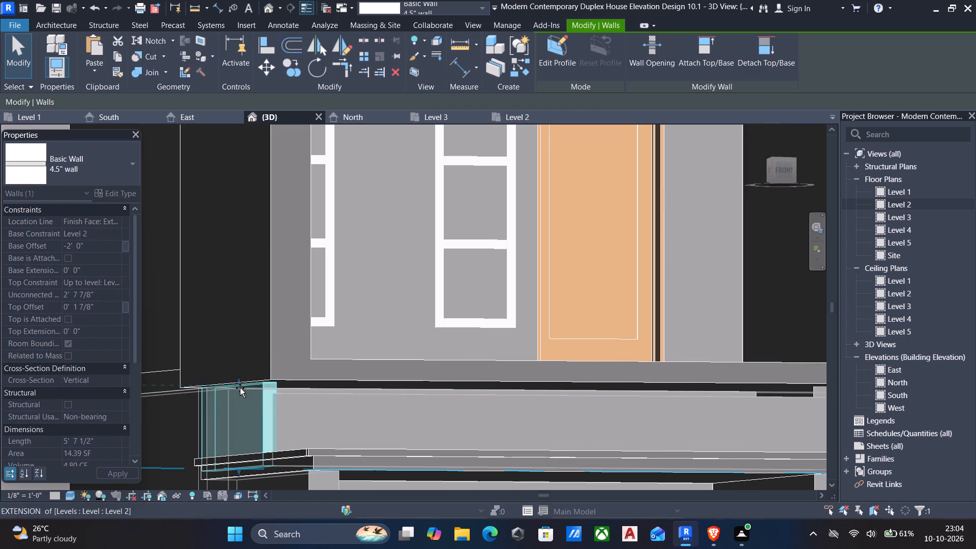
{"action": "left_click_drag", "start_coordinate": [240, 388], "coordinate": [238, 402]}
{"action": "middle_click_drag", "start_coordinate": [373, 403], "coordinate": [146, 354]}
{"action": "middle_click_drag", "start_coordinate": [530, 379], "coordinate": [400, 386], "text": "shift"}
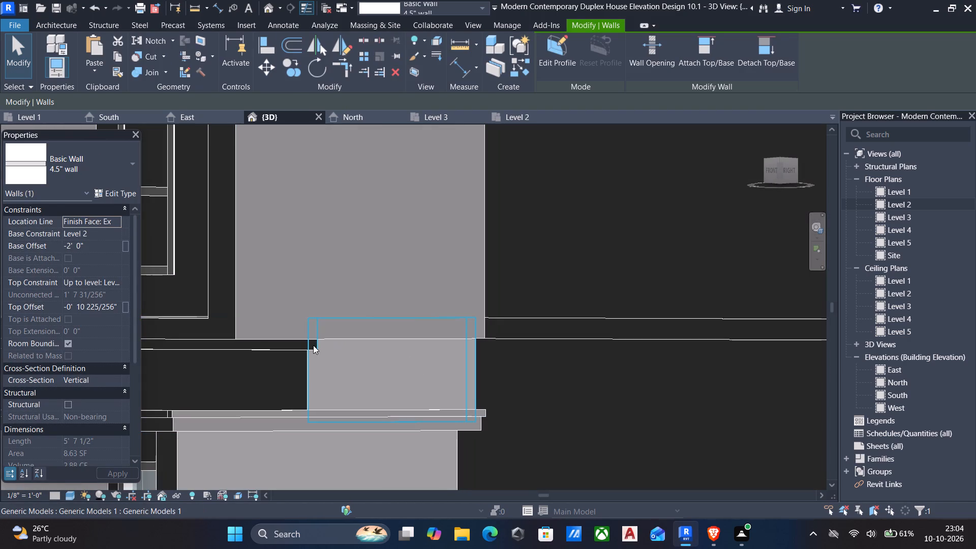
{"action": "left_click", "coordinate": [313, 345]}
{"action": "left_click_drag", "start_coordinate": [387, 315], "coordinate": [391, 362]}
{"action": "key", "text": "Escape"}
Align the tops of the left side wall and the front 4.5" wall with the bottom edge of the upper frame.
{"action": "middle_click_drag", "start_coordinate": [391, 365], "coordinate": [552, 391], "text": "shift"}
{"action": "scroll", "coordinate": [553, 390], "scroll_direction": "down", "scroll_amount": 3}
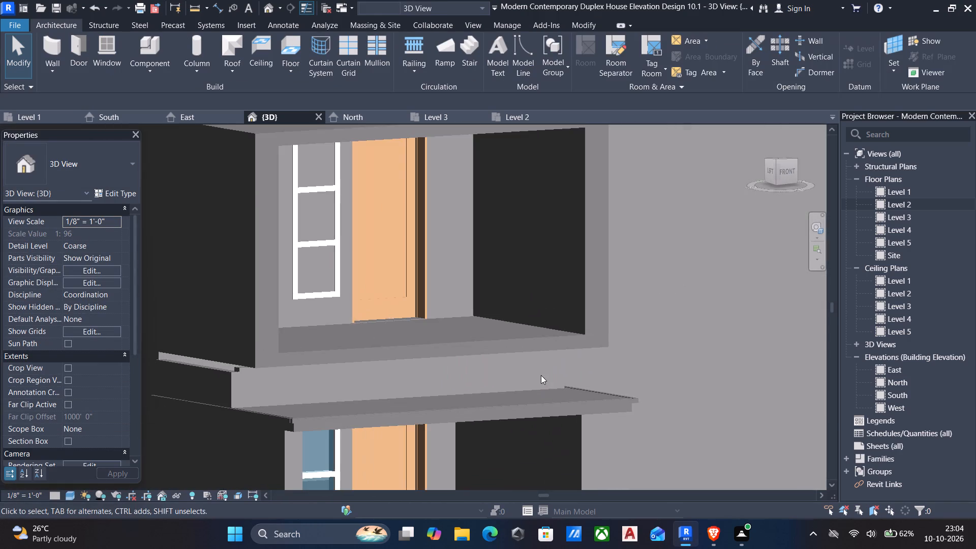
{"action": "middle_click_drag", "start_coordinate": [535, 372], "coordinate": [615, 345]}
{"action": "middle_click_drag", "start_coordinate": [624, 350], "coordinate": [669, 386]}
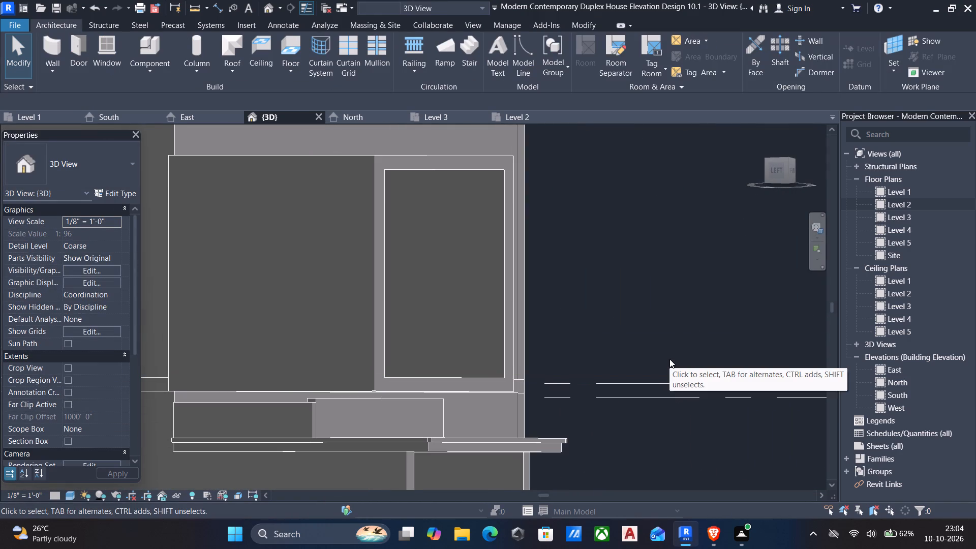
{"action": "type", "text": "ak"}
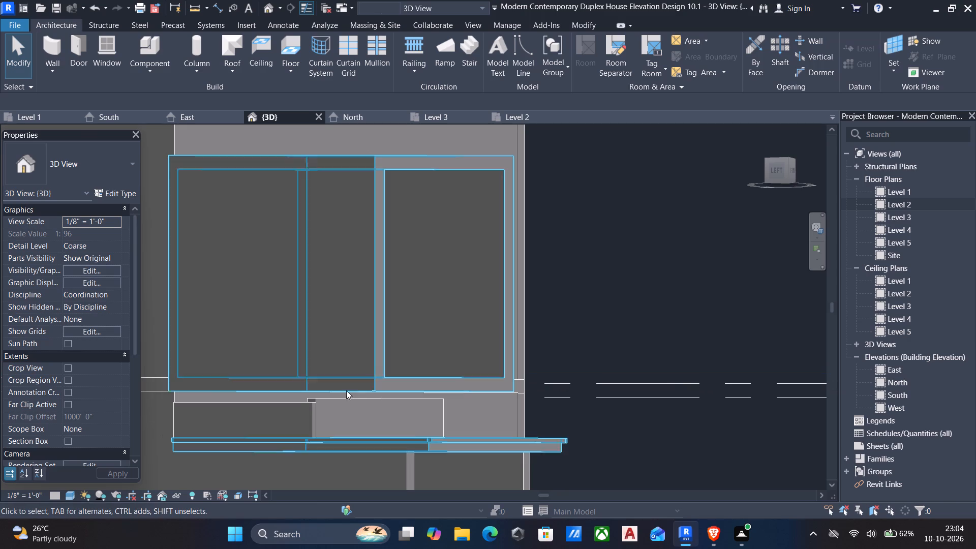
{"action": "key", "text": "a"}
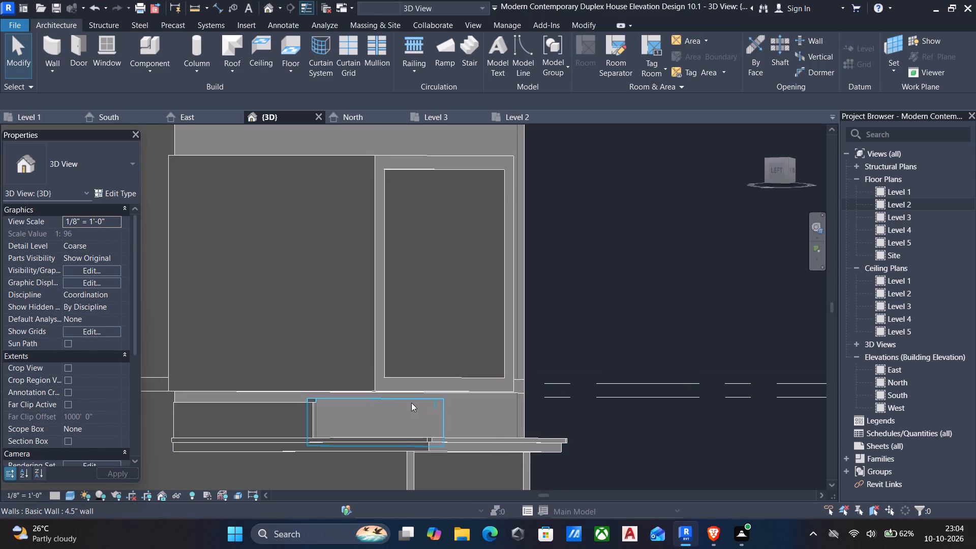
{"action": "key", "text": "l"}
{"action": "middle_click_drag", "start_coordinate": [374, 434], "coordinate": [391, 364], "text": "shift"}
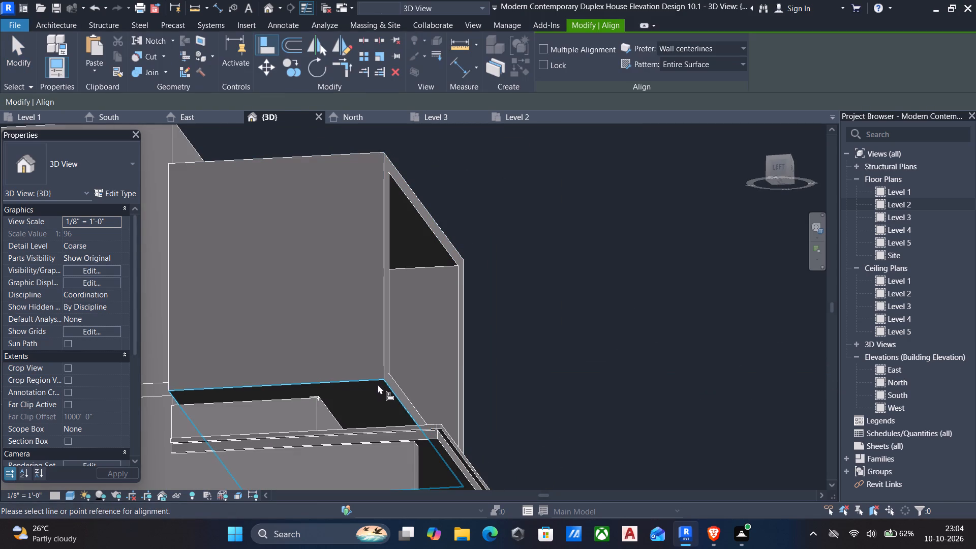
{"action": "left_click", "coordinate": [378, 384]}
{"action": "middle_click_drag", "start_coordinate": [375, 391], "coordinate": [375, 483], "text": "shift"}
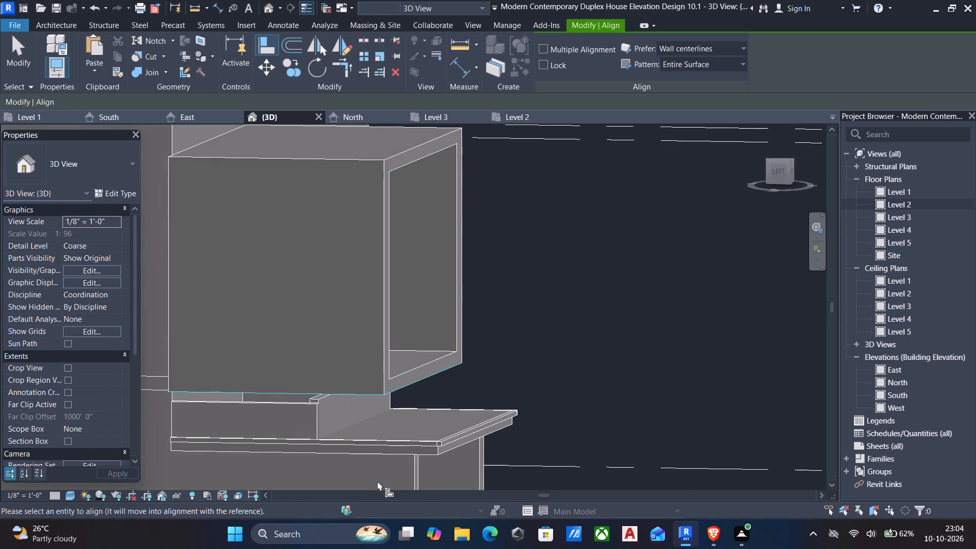
{"action": "scroll", "coordinate": [279, 396], "scroll_direction": "up", "scroll_amount": 5}
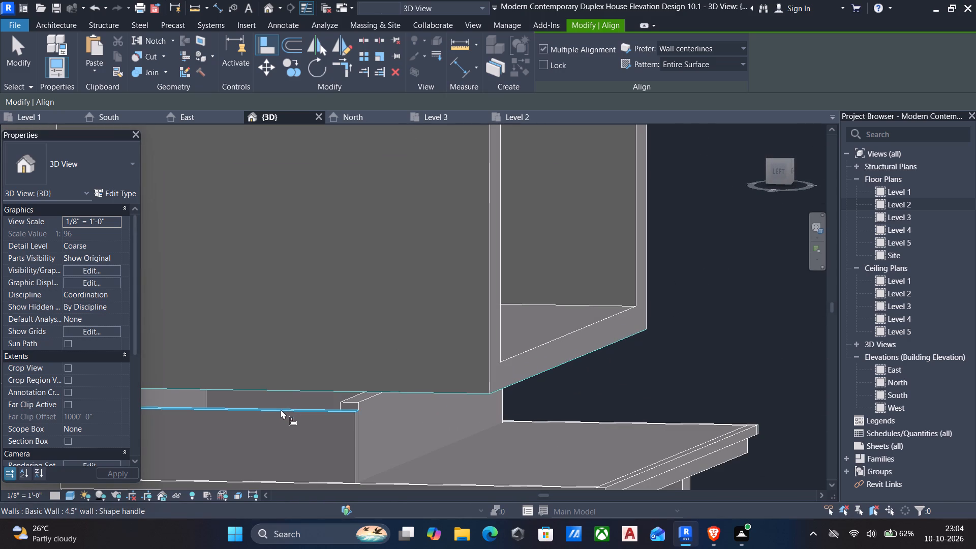
{"action": "left_click", "coordinate": [281, 409], "text": "ctrl"}
{"action": "left_click", "coordinate": [362, 403], "text": "ctrl"}
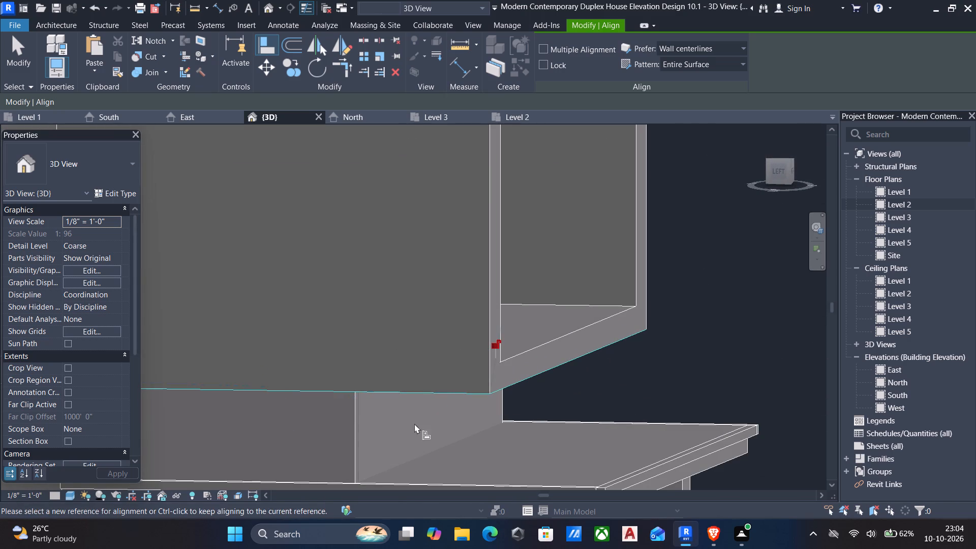
Align the top of the right side 4.5" wall with the same bottom edge of the upper frame.
{"action": "scroll", "coordinate": [422, 432], "scroll_direction": "down", "scroll_amount": 5}
{"action": "middle_click_drag", "start_coordinate": [497, 408], "coordinate": [269, 385], "text": "shift"}
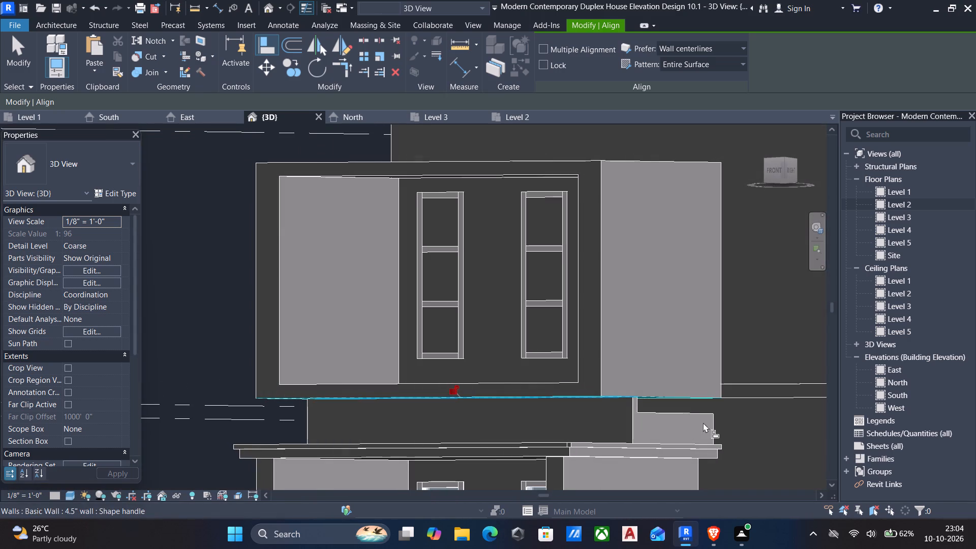
{"action": "middle_click_drag", "start_coordinate": [685, 410], "coordinate": [673, 446], "text": "shift"}
{"action": "left_click", "coordinate": [669, 416], "text": "ctrl"}
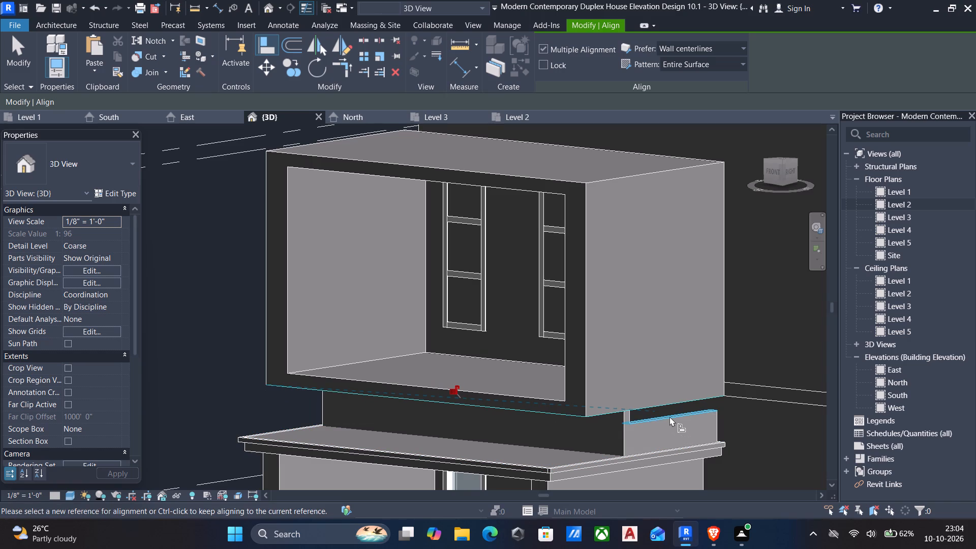
{"action": "middle_click_drag", "start_coordinate": [654, 434], "coordinate": [706, 435]}
{"action": "scroll", "coordinate": [709, 427], "scroll_direction": "down", "scroll_amount": 4}
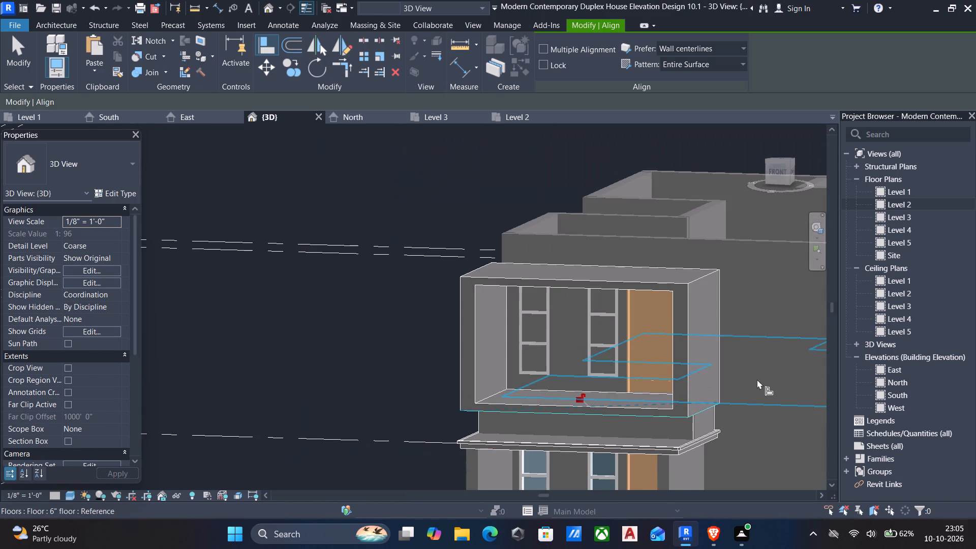
{"action": "key", "text": "Escape"}
Examine the walls between canopy and upper frame and the overall house massing from several angles in 3D.
{"action": "middle_click_drag", "start_coordinate": [657, 375], "coordinate": [751, 343]}
{"action": "scroll", "coordinate": [750, 330], "scroll_direction": "down", "scroll_amount": 1}
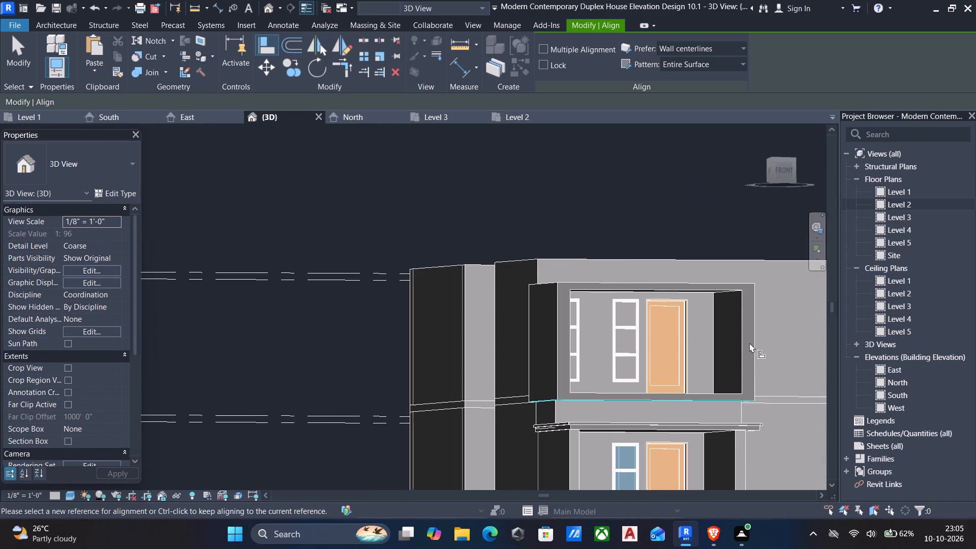
{"action": "middle_click_drag", "start_coordinate": [720, 374], "coordinate": [623, 358]}
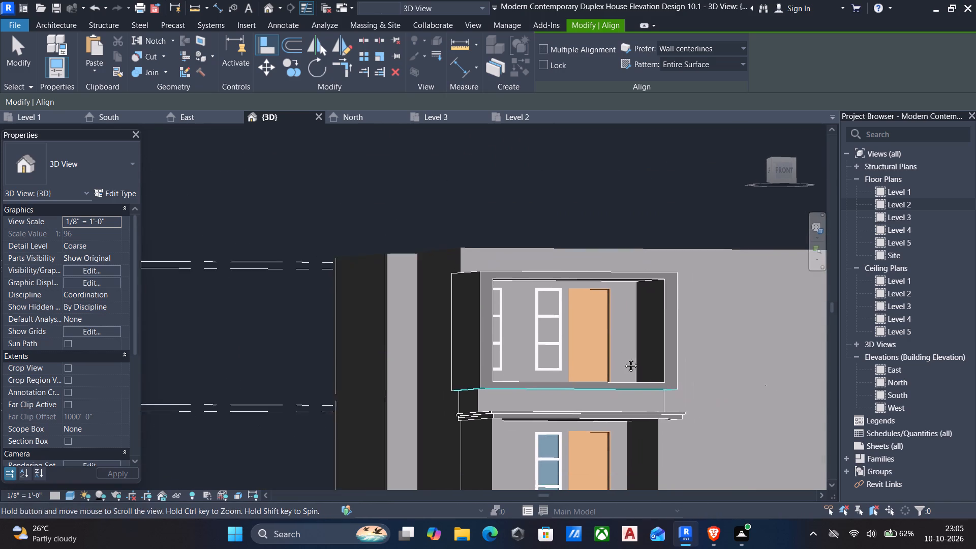
{"action": "middle_click_drag", "start_coordinate": [623, 358], "coordinate": [570, 353]}
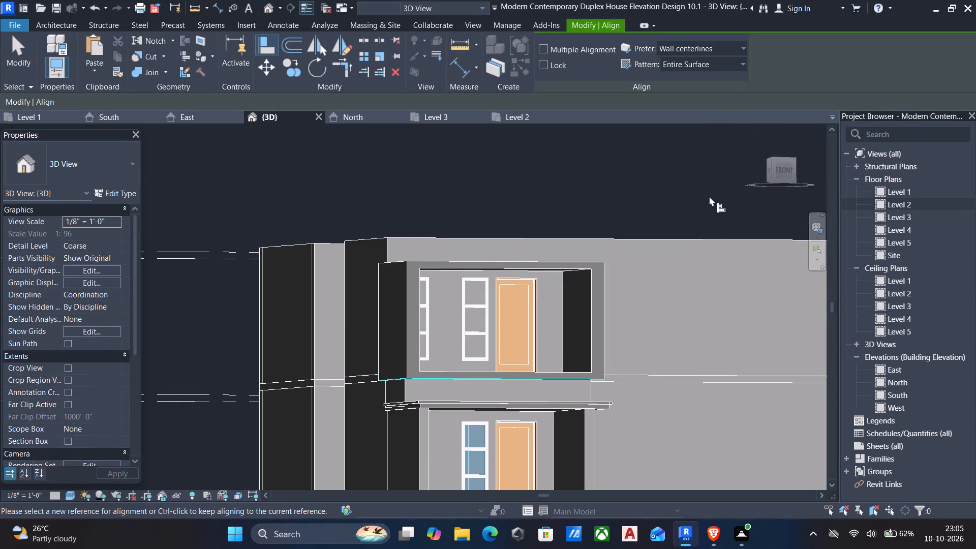
{"action": "middle_click_drag", "start_coordinate": [682, 202], "coordinate": [660, 224], "text": "shift"}
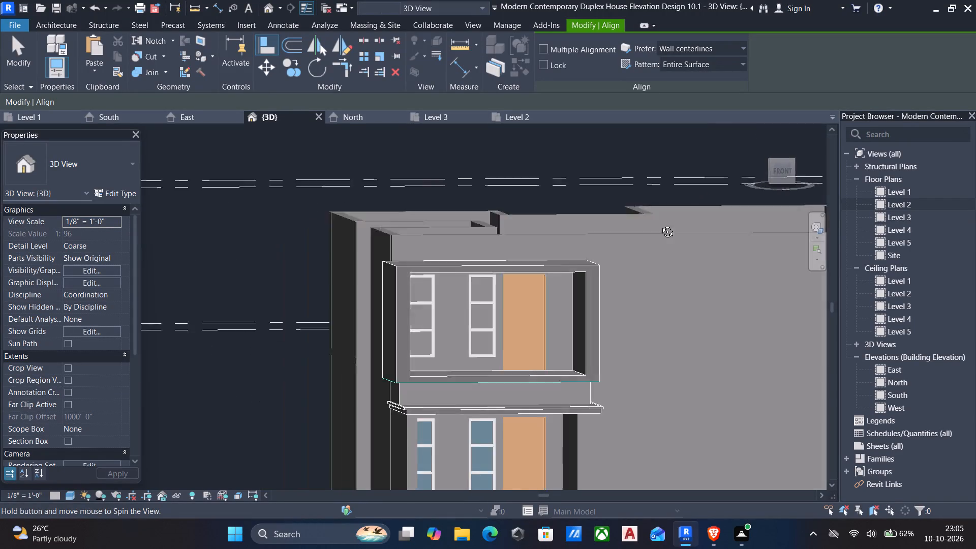
{"action": "middle_click_drag", "start_coordinate": [660, 224], "coordinate": [664, 142], "text": "shift"}
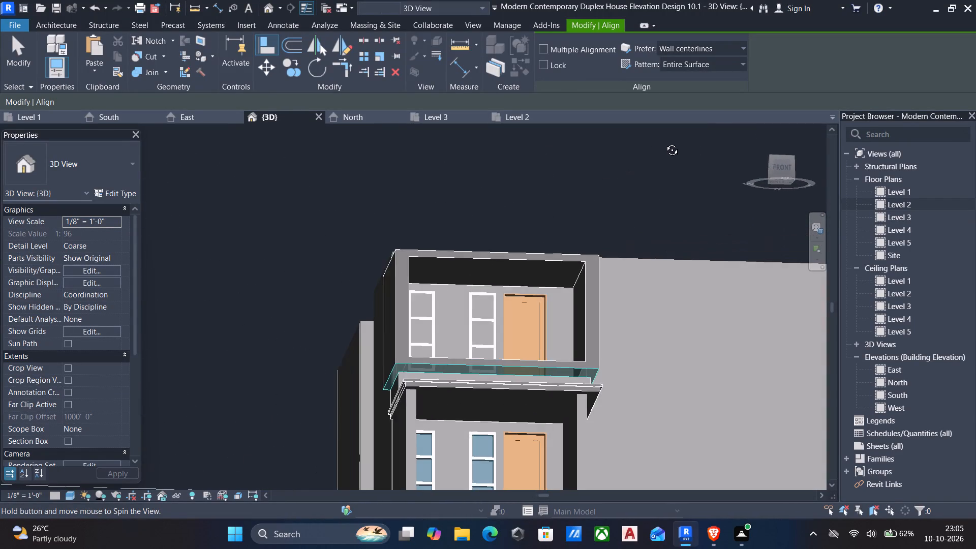
{"action": "middle_click_drag", "start_coordinate": [664, 142], "coordinate": [650, 176], "text": "shift"}
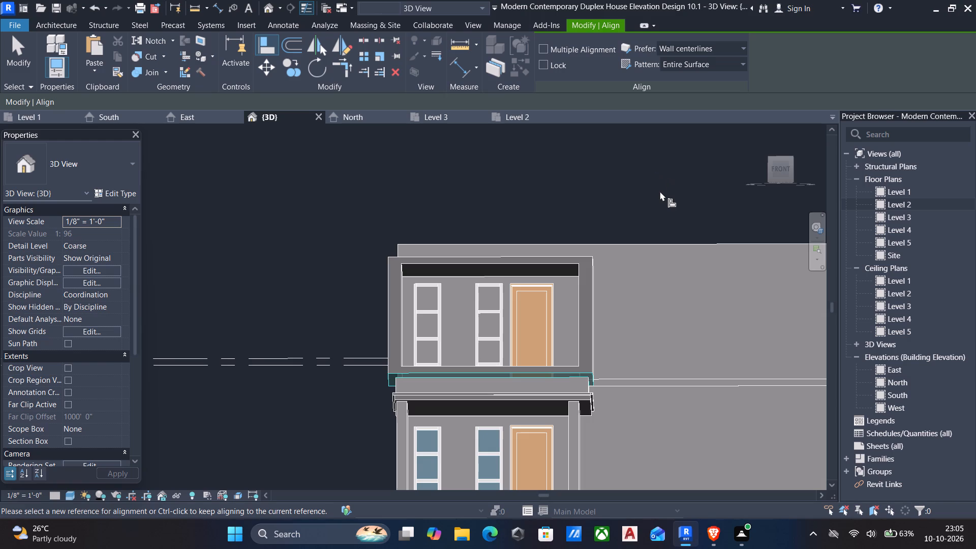
{"action": "key", "text": "Escape"}
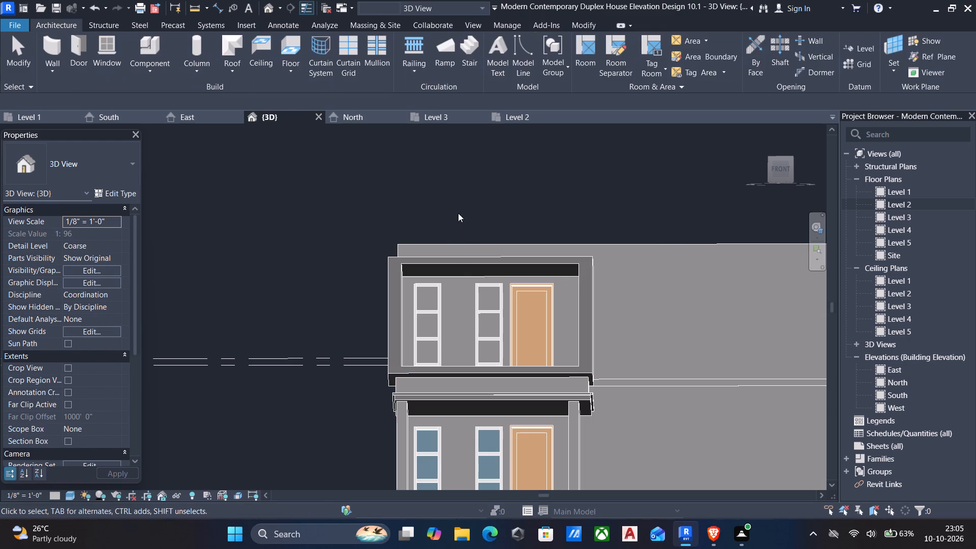
{"action": "middle_click_drag", "start_coordinate": [460, 217], "coordinate": [563, 307]}
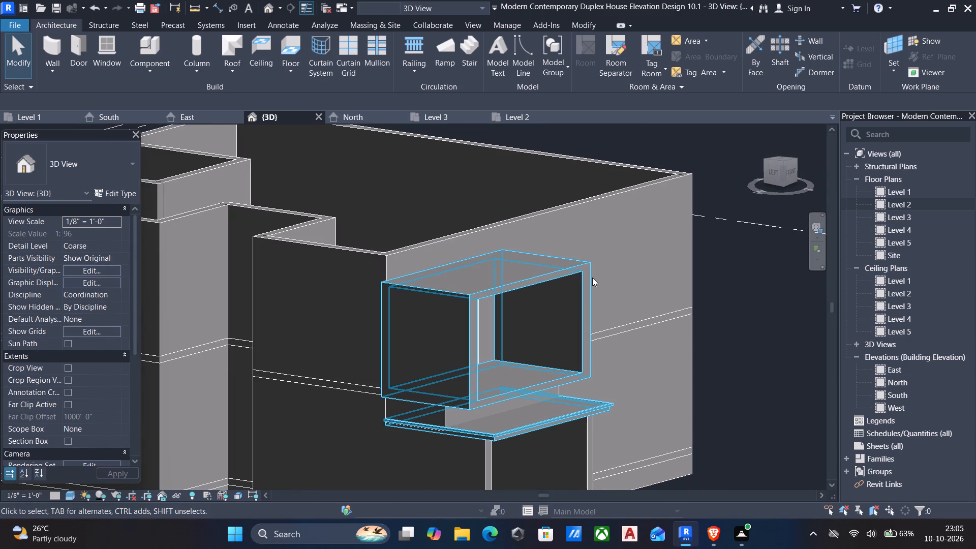
{"action": "middle_click_drag", "start_coordinate": [592, 293], "coordinate": [558, 304]}
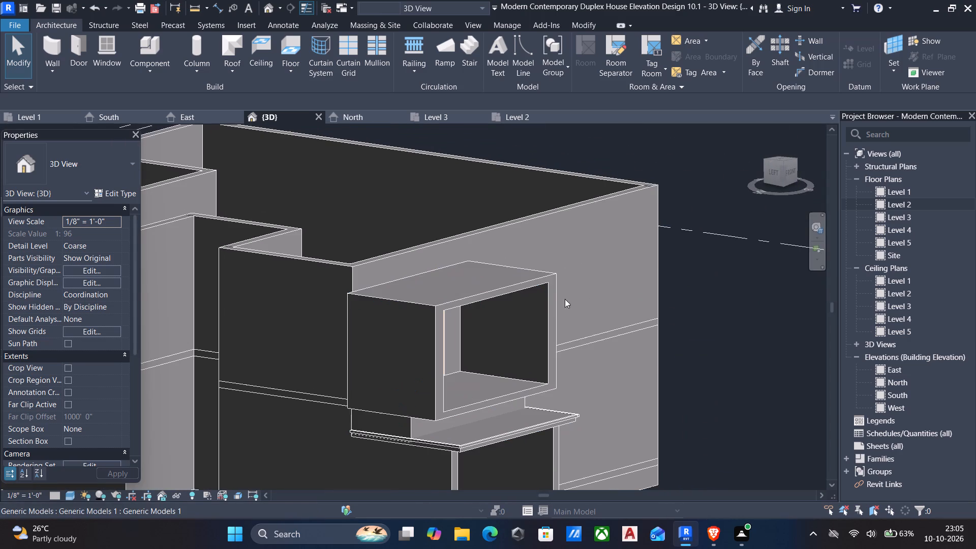
{"action": "middle_click_drag", "start_coordinate": [572, 294], "coordinate": [469, 292], "text": "shift"}
{"action": "scroll", "coordinate": [471, 291], "scroll_direction": "down", "scroll_amount": 6}
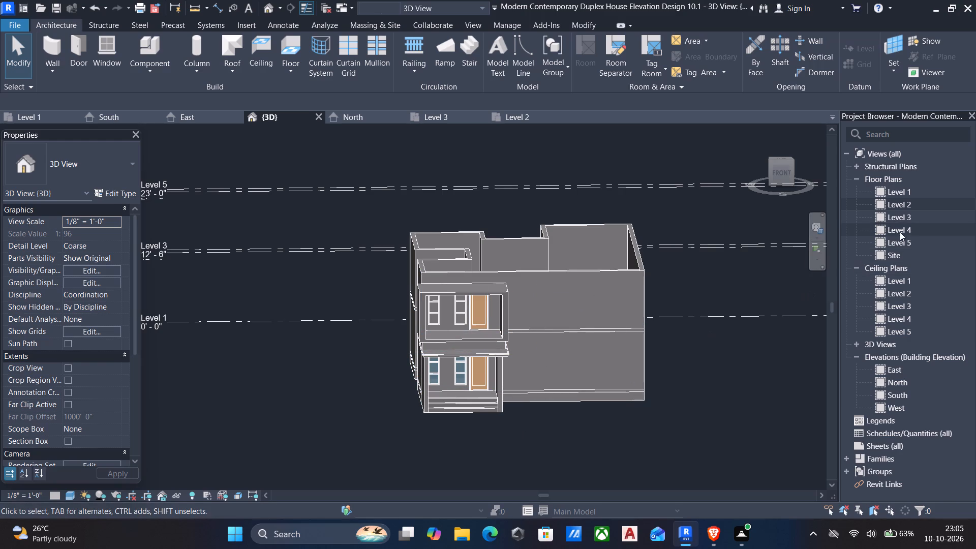
On Level 1, draw a 5' 0" long Curtain Wall 1 within the front 9" wall, about 3' 6" right of the porch side wall.
{"action": "double_click", "coordinate": [897, 195]}
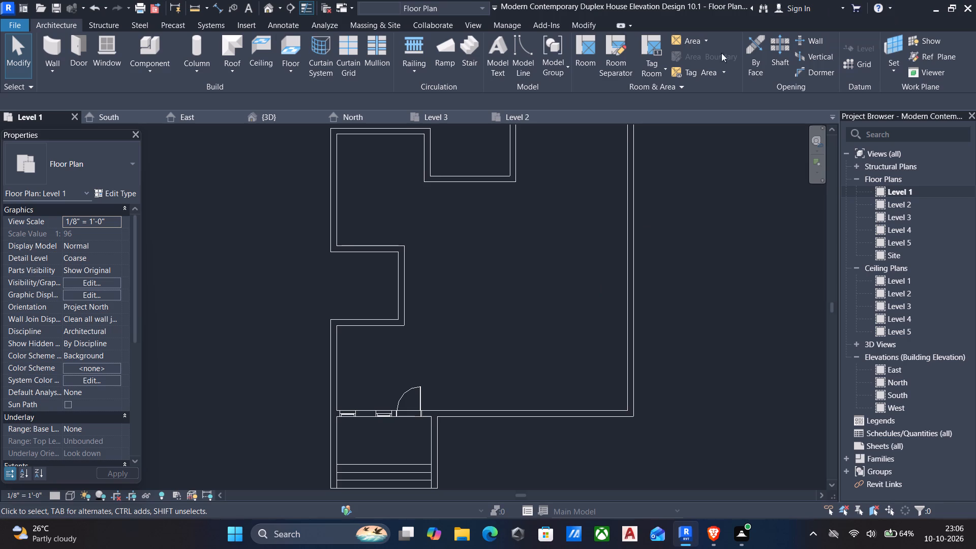
{"action": "type", "text": "wa"}
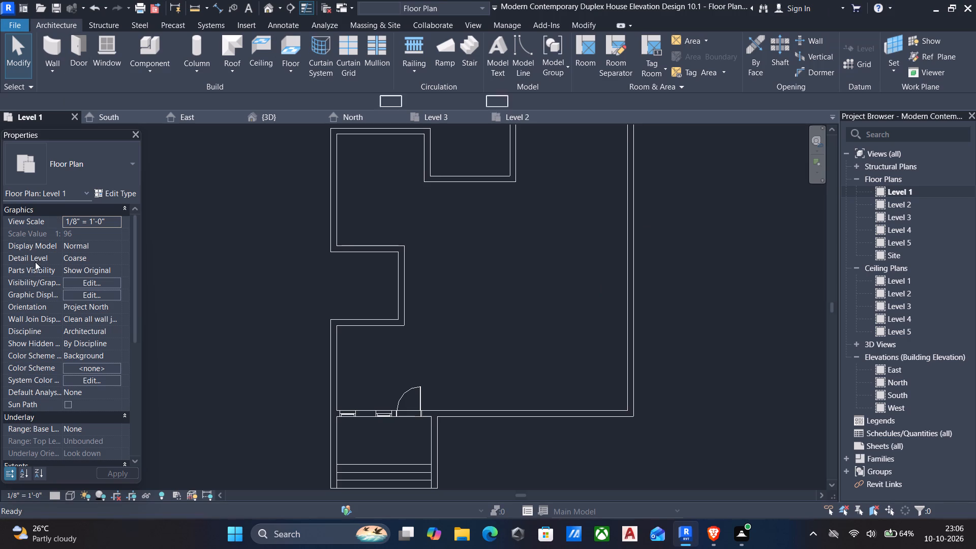
{"action": "left_click", "coordinate": [71, 167]}
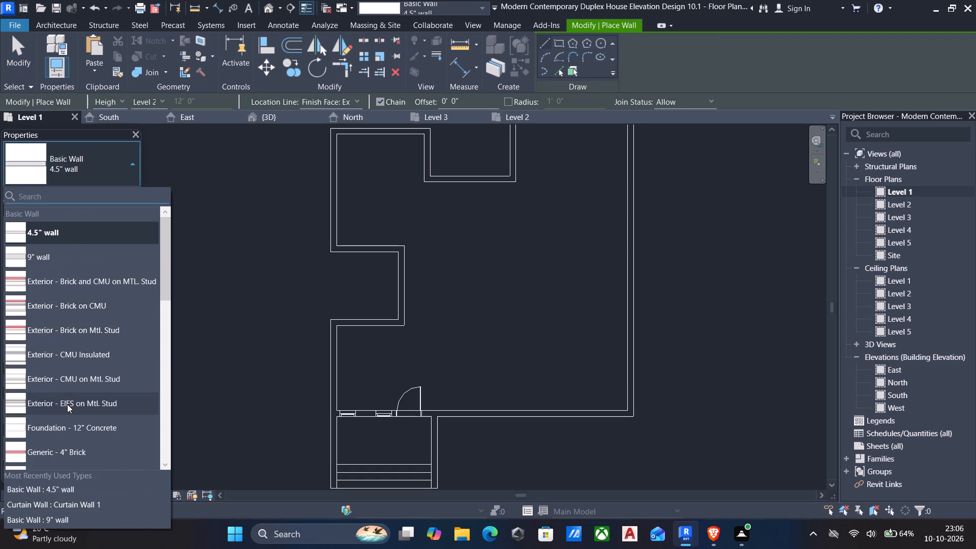
{"action": "scroll", "coordinate": [68, 401], "scroll_direction": "down", "scroll_amount": 8}
{"action": "left_click", "coordinate": [53, 363]}
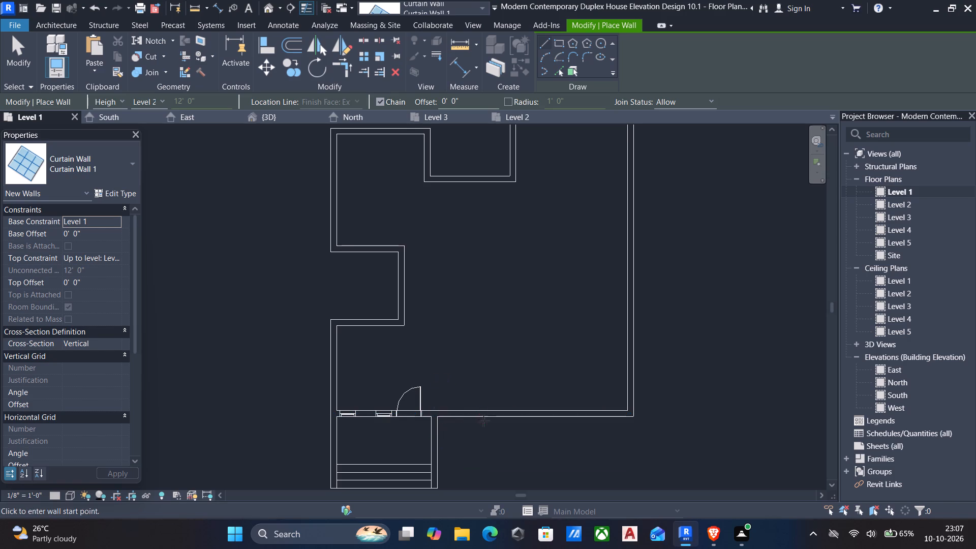
{"action": "scroll", "coordinate": [484, 419], "scroll_direction": "up", "scroll_amount": 4}
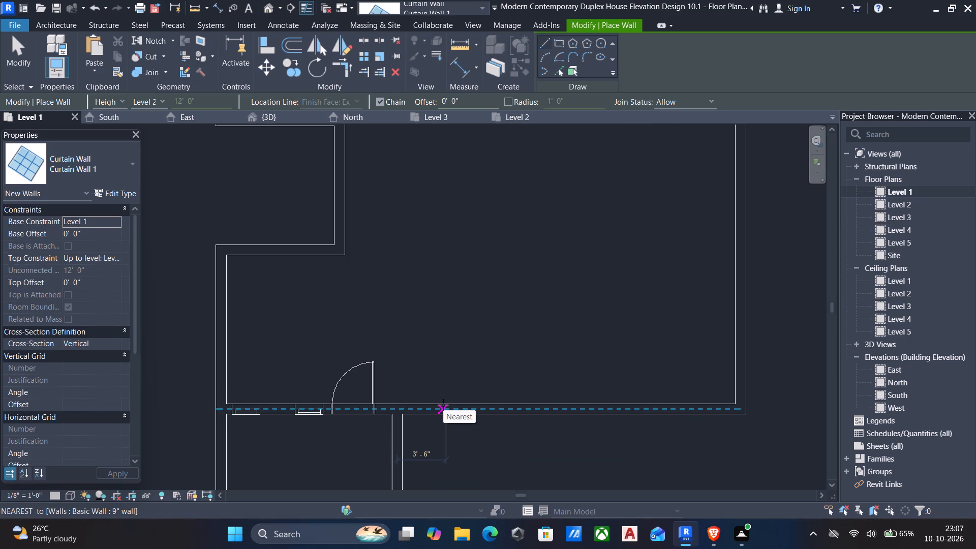
{"action": "left_click", "coordinate": [443, 405]}
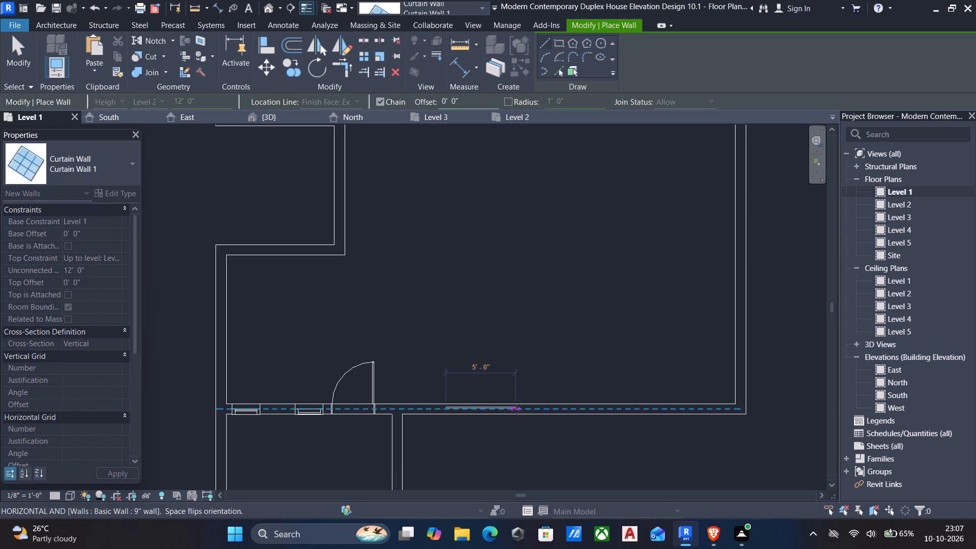
{"action": "left_click", "coordinate": [516, 410]}
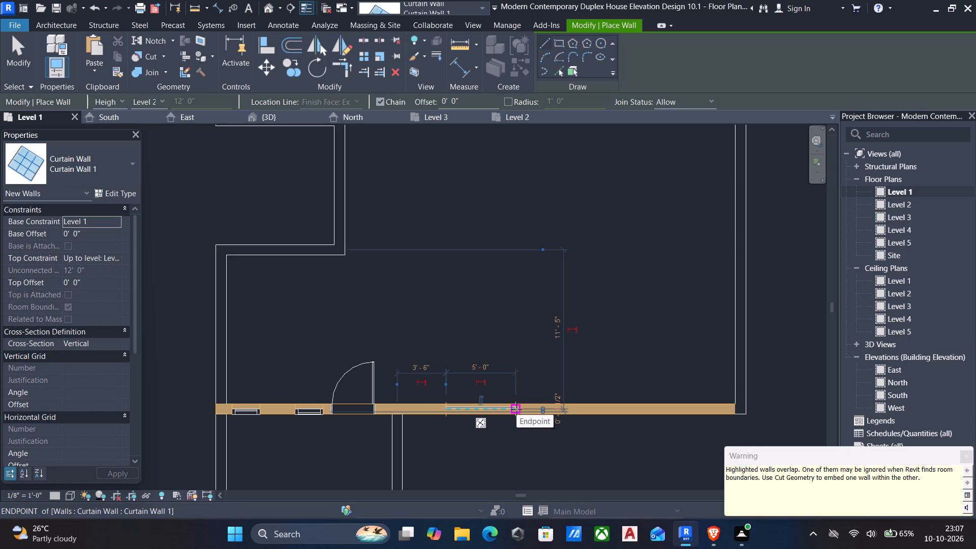
{"action": "key", "text": "Escape"}
{"action": "key", "text": "Escape"}
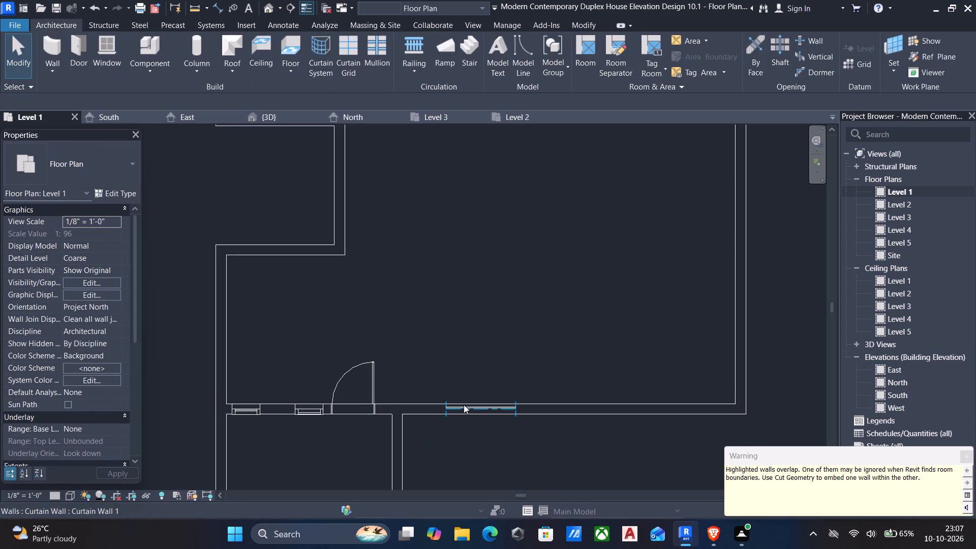
Nudge the curtain wall along the front wall to about 3' 10" from the porch side wall.
{"action": "left_click", "coordinate": [471, 413]}
{"action": "key", "text": "Right"}
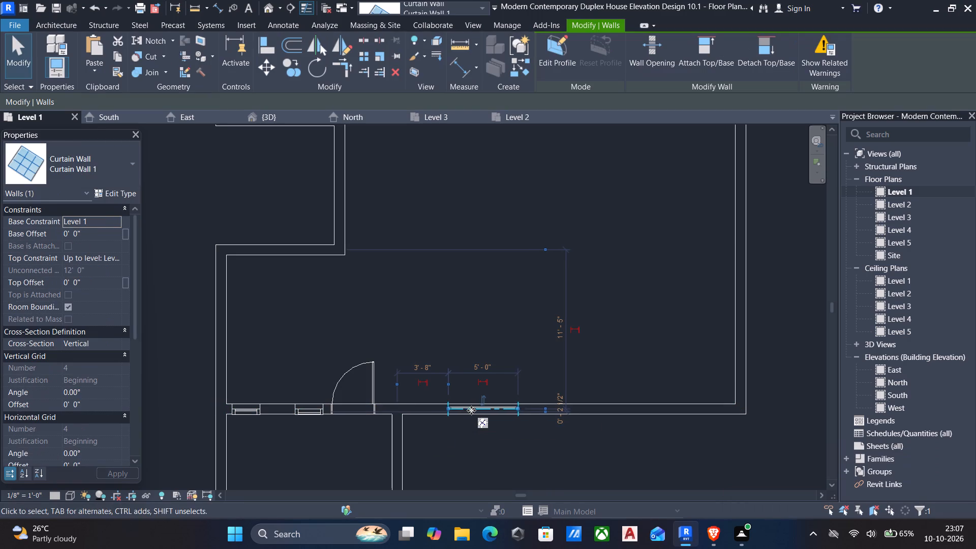
{"action": "key", "text": "Right"}
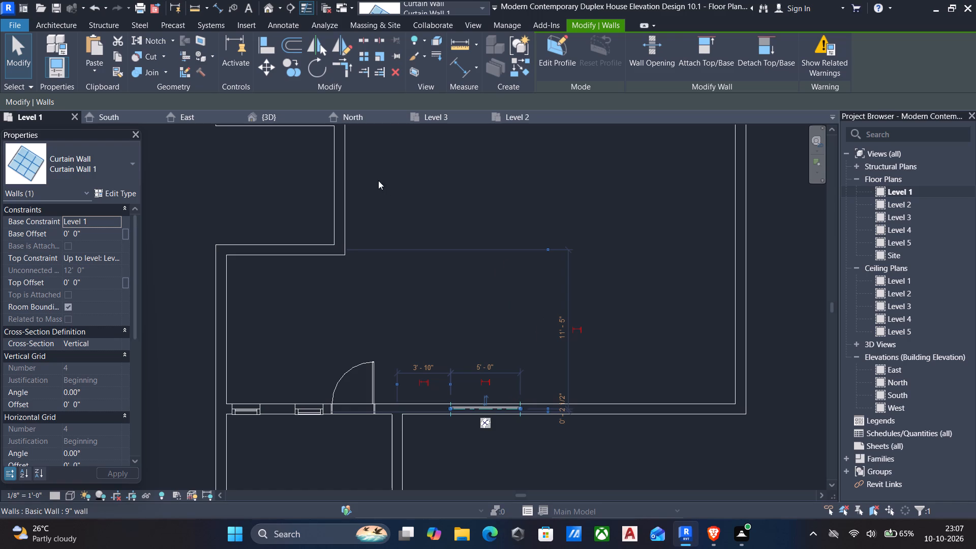
Cut the front 9" wall with the overlapping curtain wall using Cut Geometry.
{"action": "left_click", "coordinate": [147, 55]}
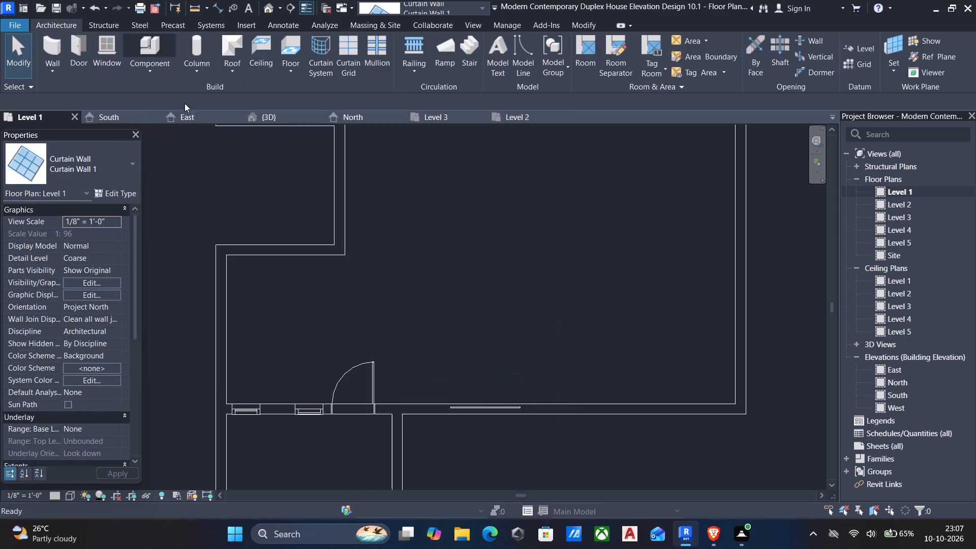
{"action": "left_click", "coordinate": [562, 406]}
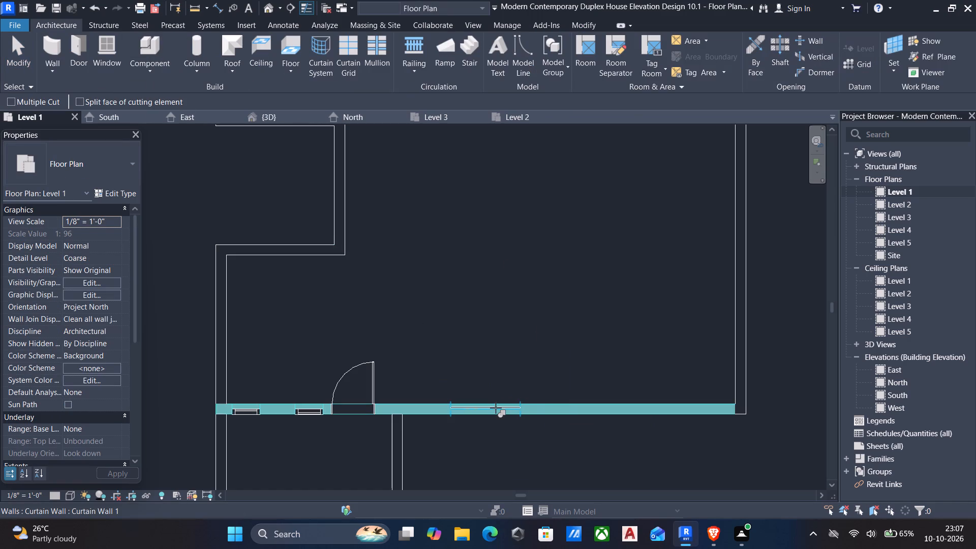
{"action": "left_click", "coordinate": [496, 408]}
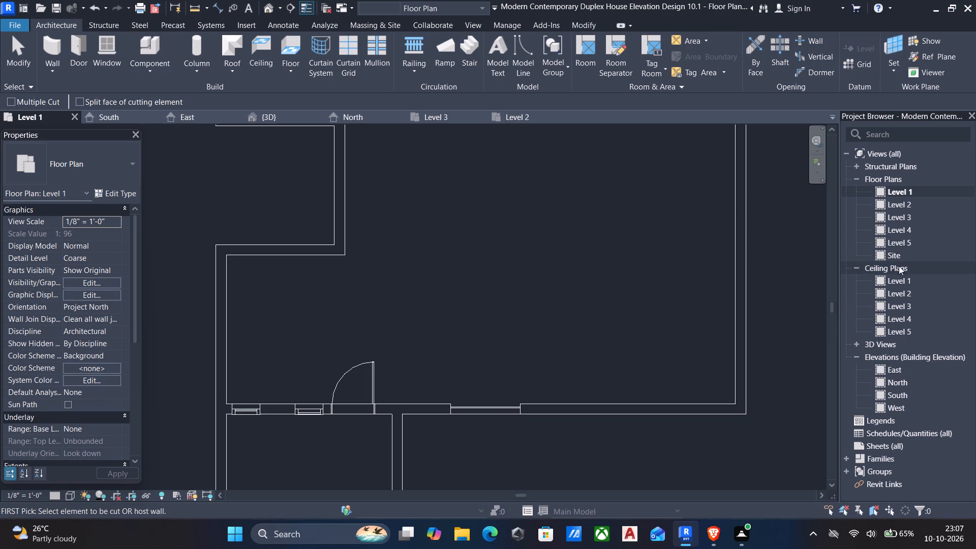
In the 3D front view, set the Level 1 curtain wall's base offset to 3' 0" and its top offset to -3' 0".
{"action": "double_click", "coordinate": [898, 215]}
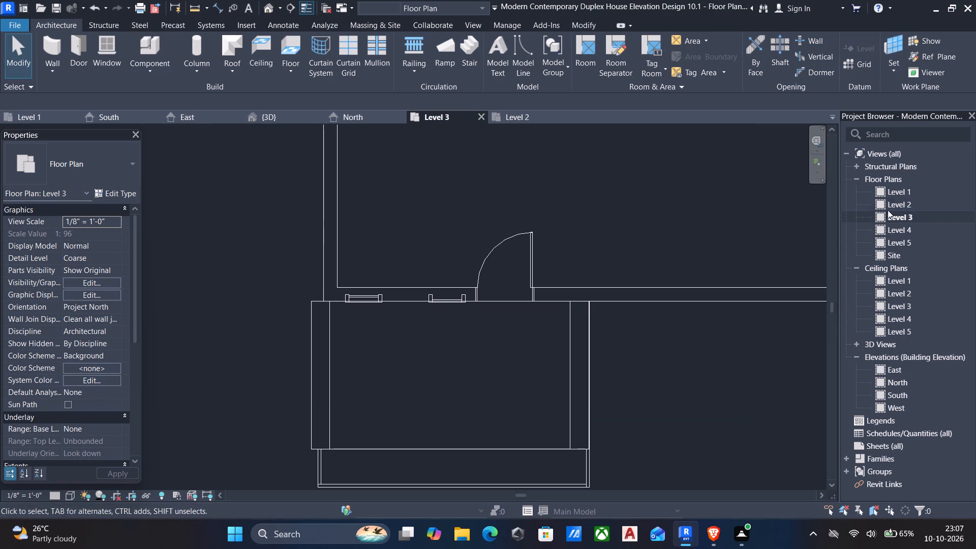
{"action": "double_click", "coordinate": [905, 196]}
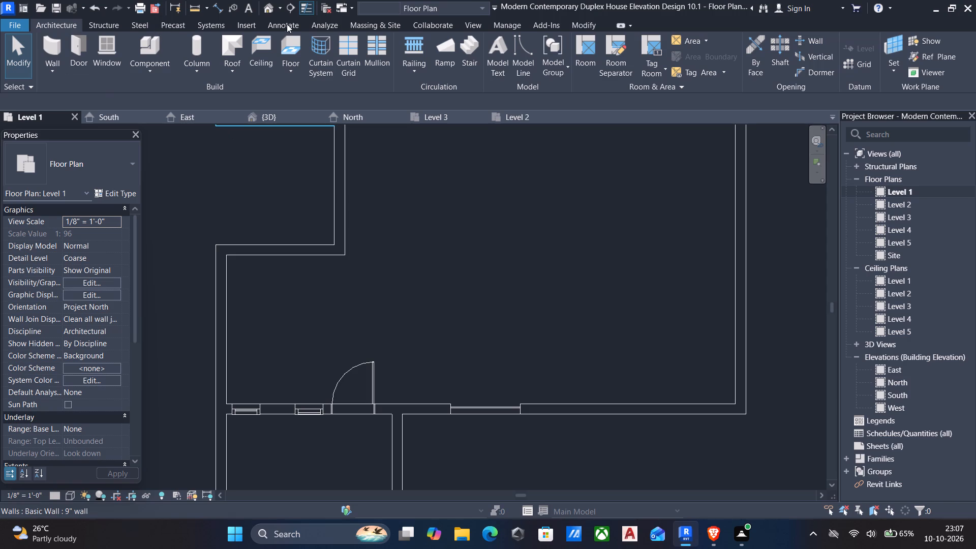
{"action": "left_click", "coordinate": [264, 12]}
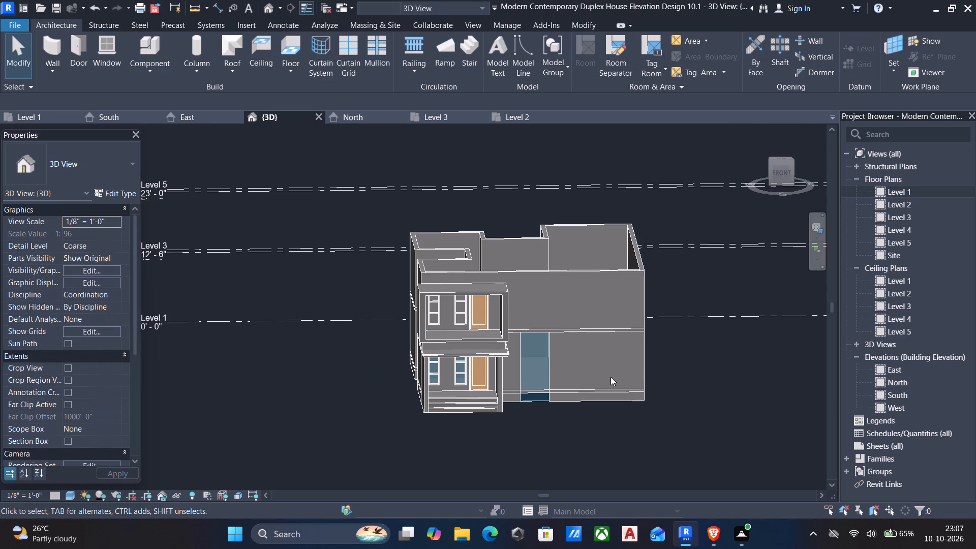
{"action": "left_click", "coordinate": [540, 402]}
{"action": "left_click_drag", "start_coordinate": [535, 402], "coordinate": [531, 389]}
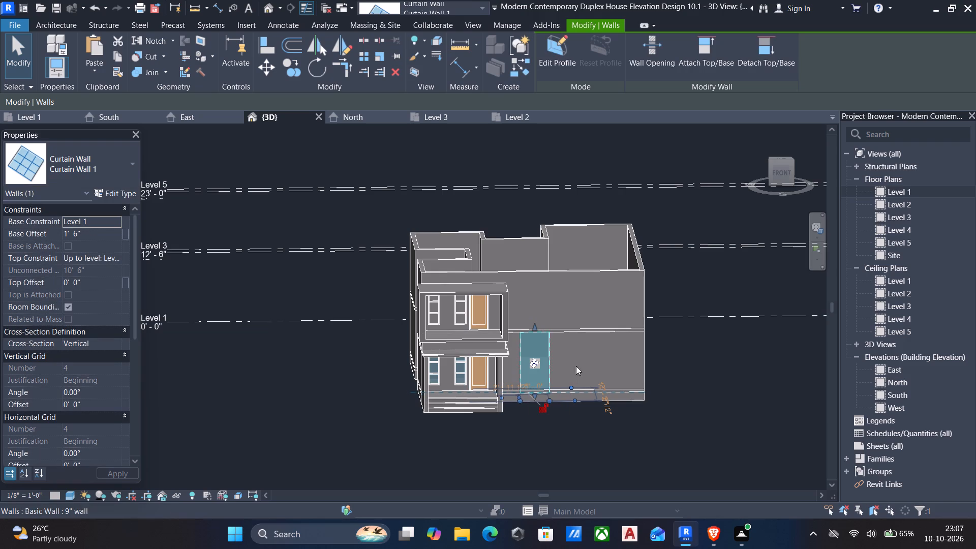
{"action": "left_click", "coordinate": [780, 177]}
{"action": "middle_click_drag", "start_coordinate": [490, 415], "coordinate": [628, 379]}
{"action": "scroll", "coordinate": [599, 386], "scroll_direction": "down", "scroll_amount": 3}
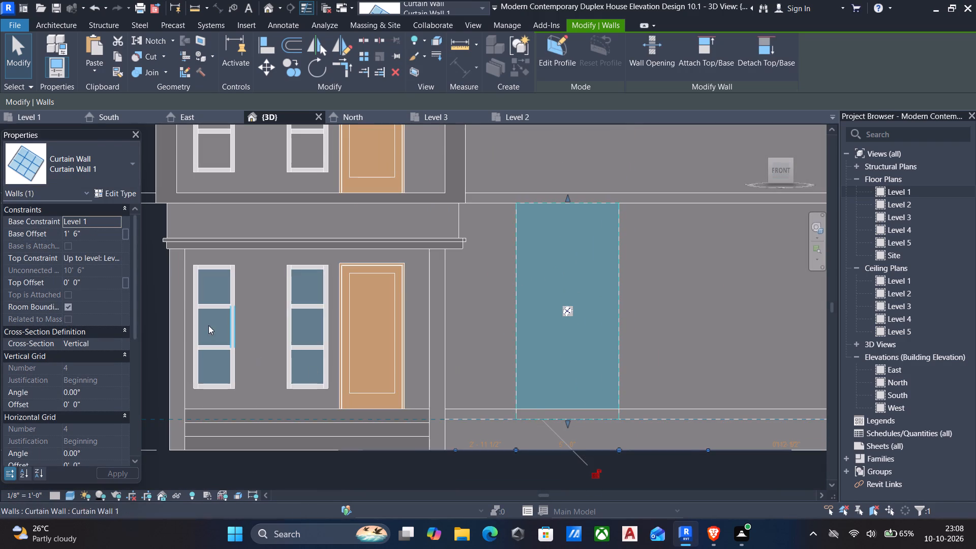
{"action": "left_click", "coordinate": [96, 232]}
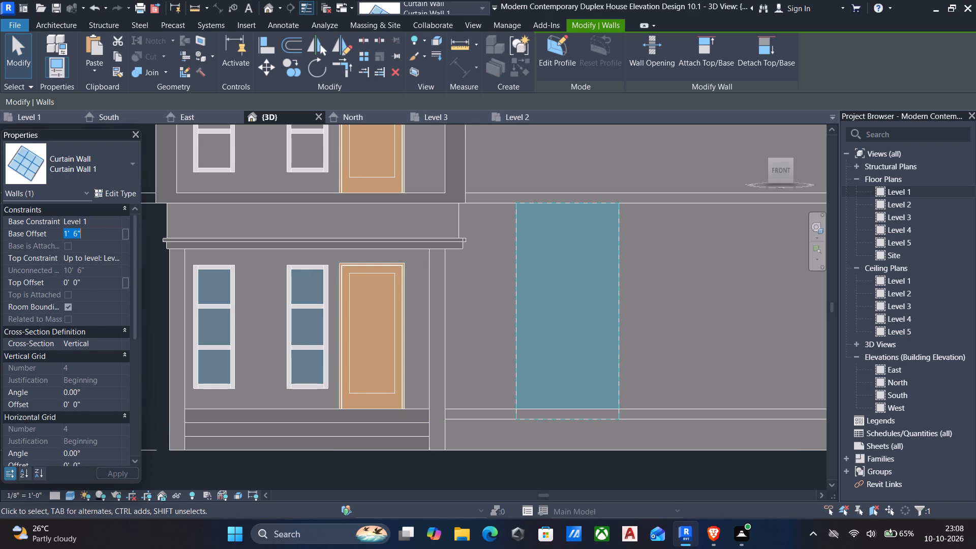
{"action": "key", "text": "3"}
{"action": "key", "text": "apostrophe"}
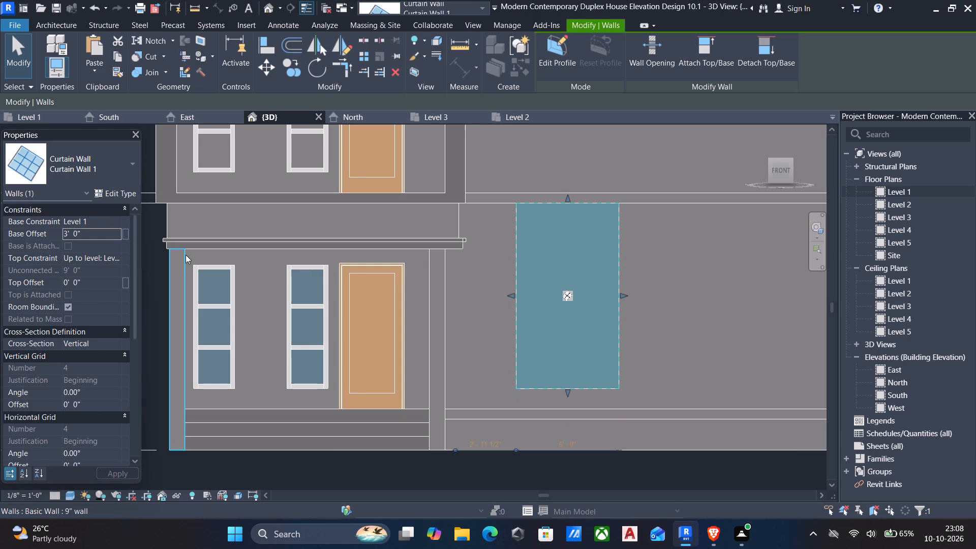
{"action": "left_click", "coordinate": [99, 280]}
{"action": "key", "text": "minus"}
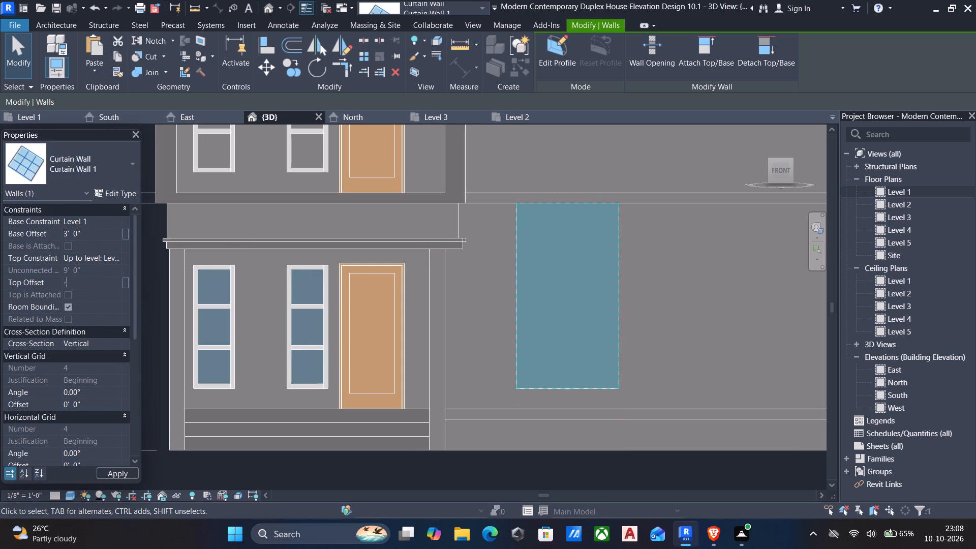
{"action": "key", "text": "3"}
{"action": "key", "text": "apostrophe"}
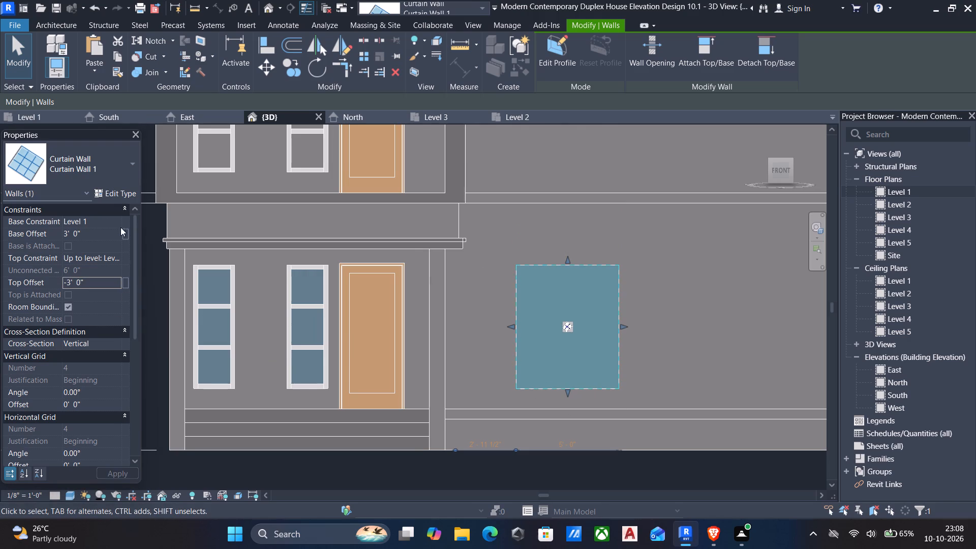
Set the curtain wall's base offset to 4' 0".
{"action": "left_click", "coordinate": [102, 234]}
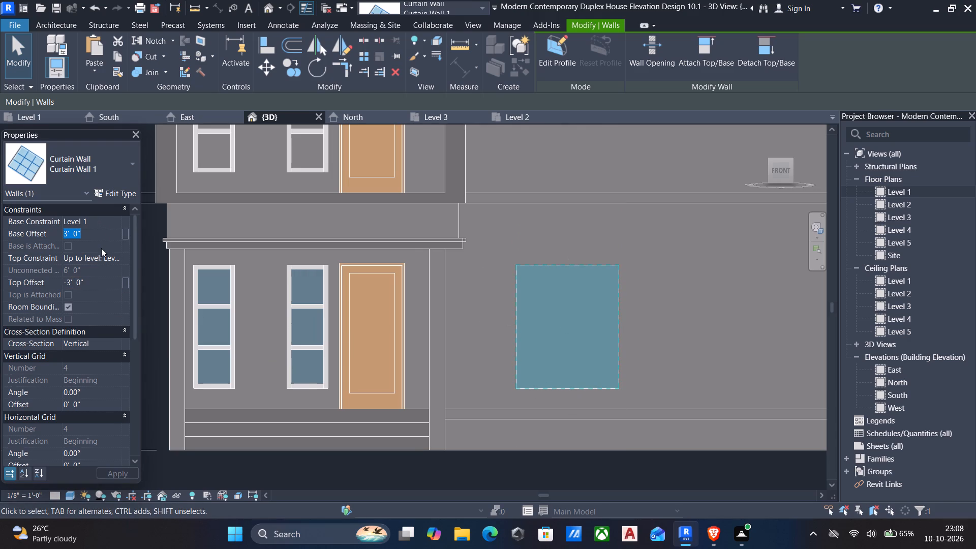
{"action": "type", "text": "4'"}
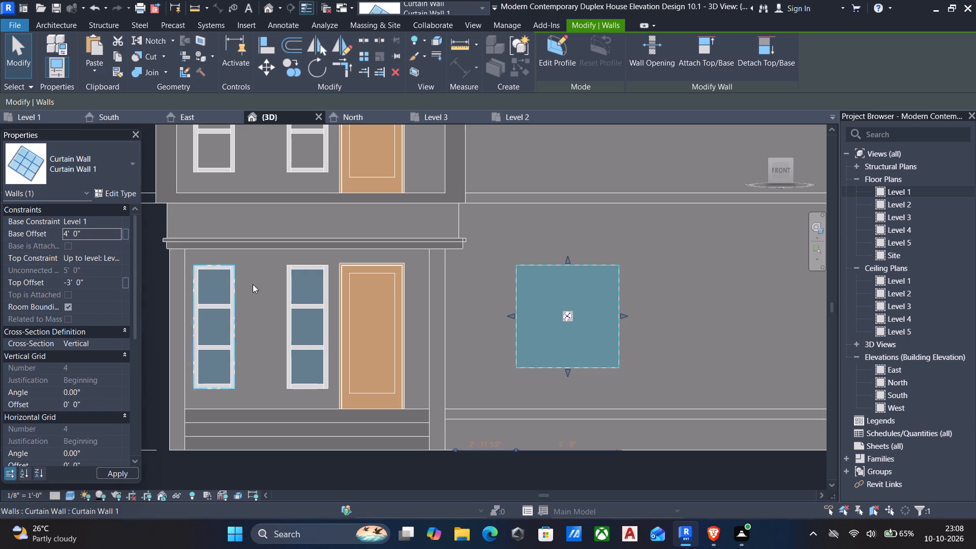
Nudge the curtain wall slightly farther from the entrance porch along the front facade.
{"action": "middle_click_drag", "start_coordinate": [536, 305], "coordinate": [522, 309]}
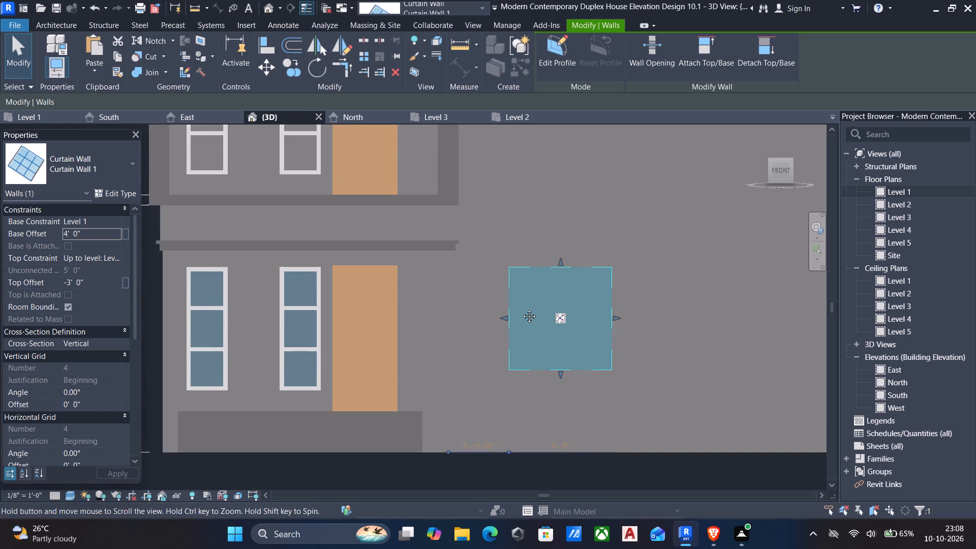
{"action": "middle_click_drag", "start_coordinate": [522, 309], "coordinate": [514, 309]}
{"action": "scroll", "coordinate": [497, 310], "scroll_direction": "down", "scroll_amount": 5}
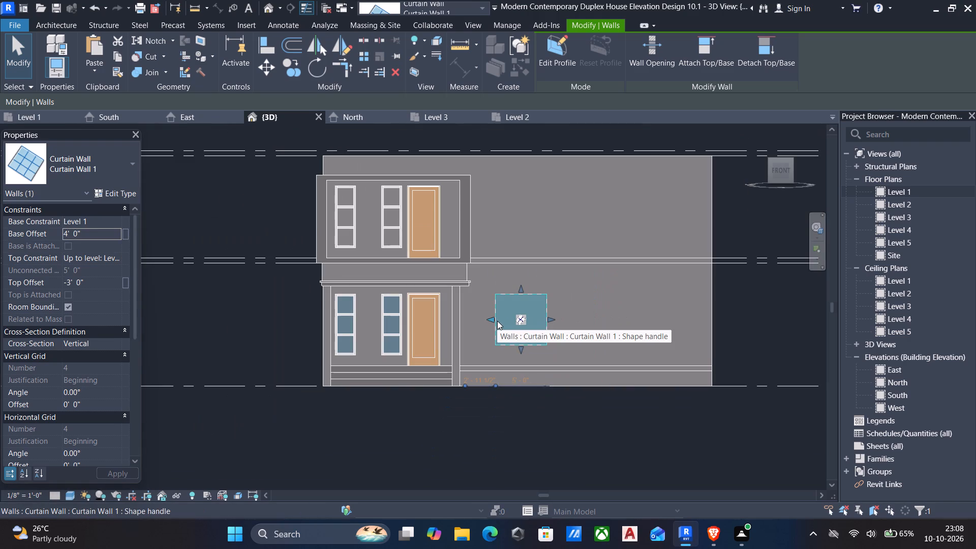
{"action": "key", "text": "Escape"}
{"action": "left_click", "coordinate": [495, 300]}
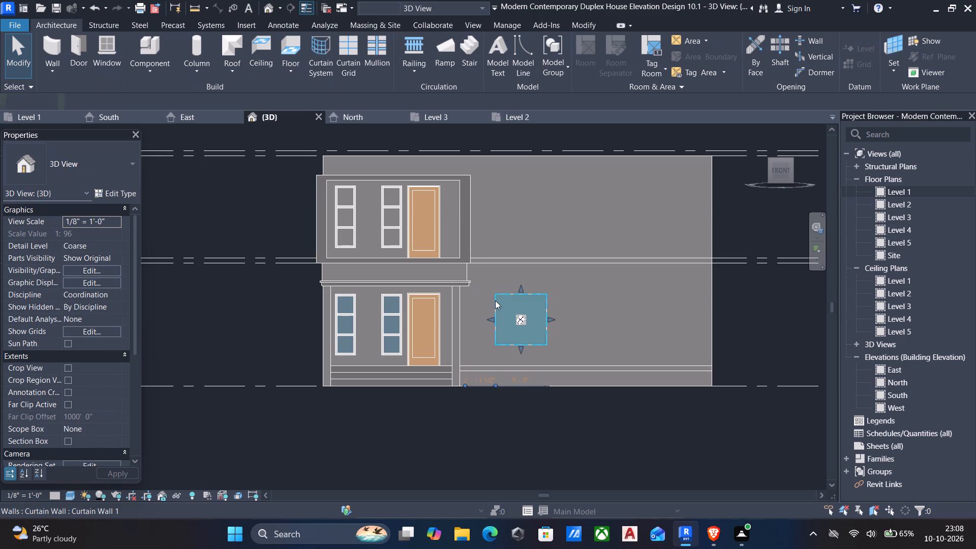
{"action": "key", "text": "Right"}
{"action": "key", "text": "Right"}
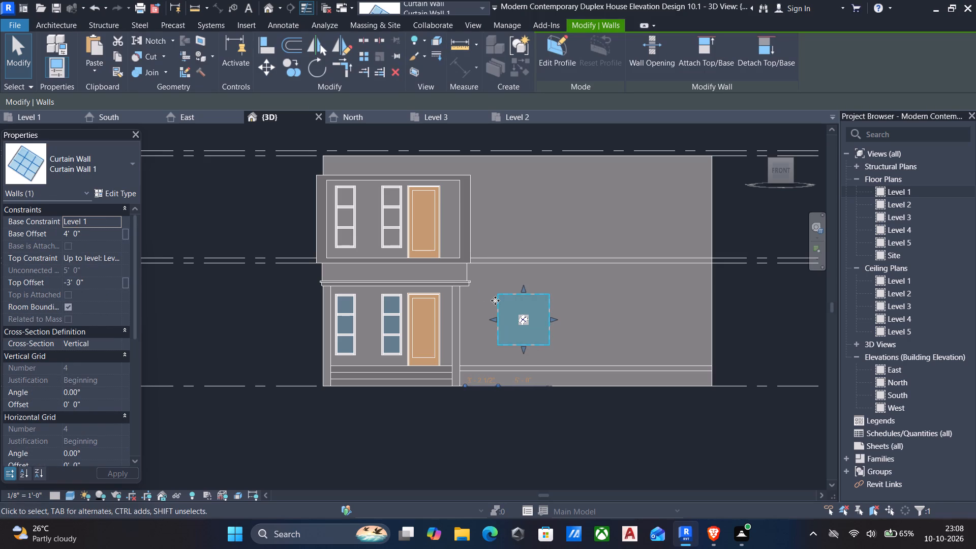
{"action": "key", "text": "Escape"}
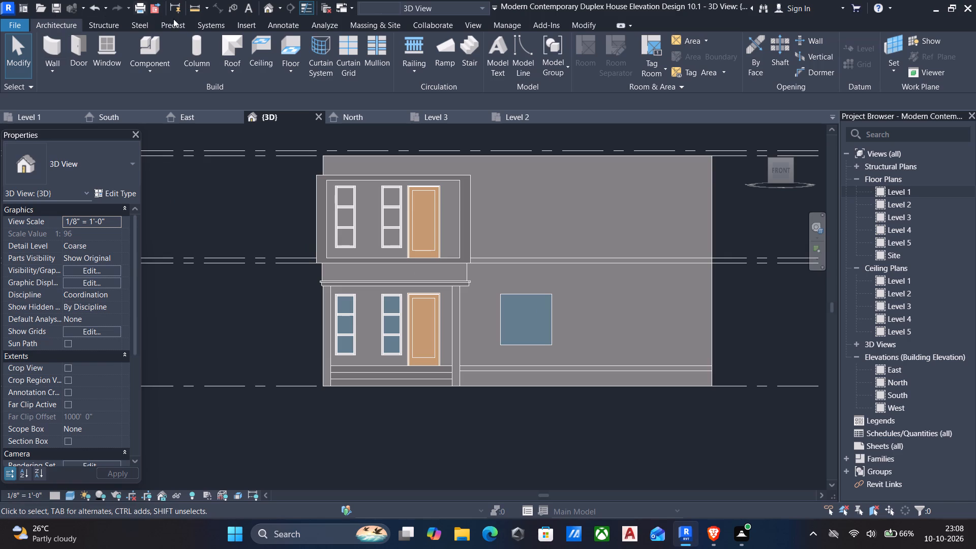
Place two vertical curtain grid lines on the curtain wall, about 1' 4" from its left edge and 1' 6" from its right edge.
{"action": "left_click", "coordinate": [349, 41]}
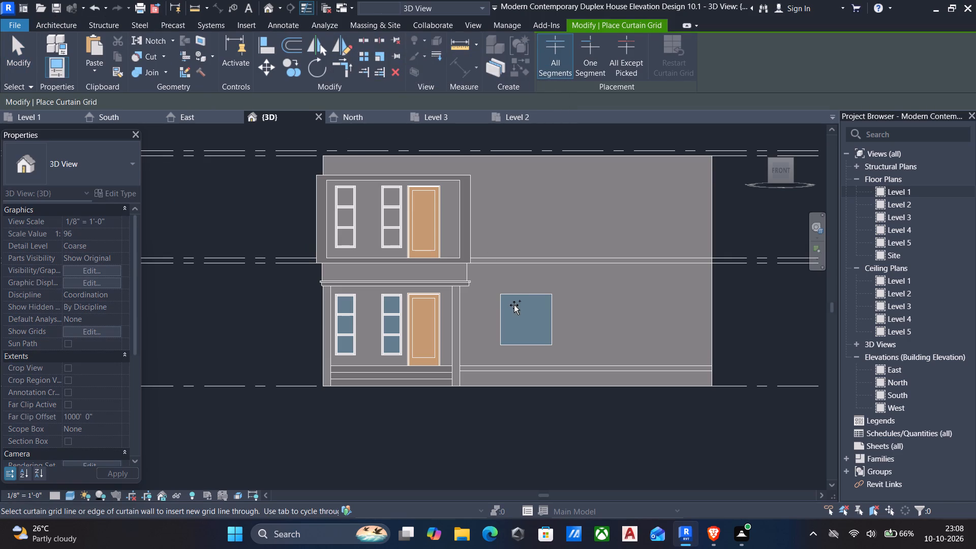
{"action": "scroll", "coordinate": [514, 305], "scroll_direction": "down", "scroll_amount": 1}
{"action": "scroll", "coordinate": [514, 306], "scroll_direction": "up", "scroll_amount": 5}
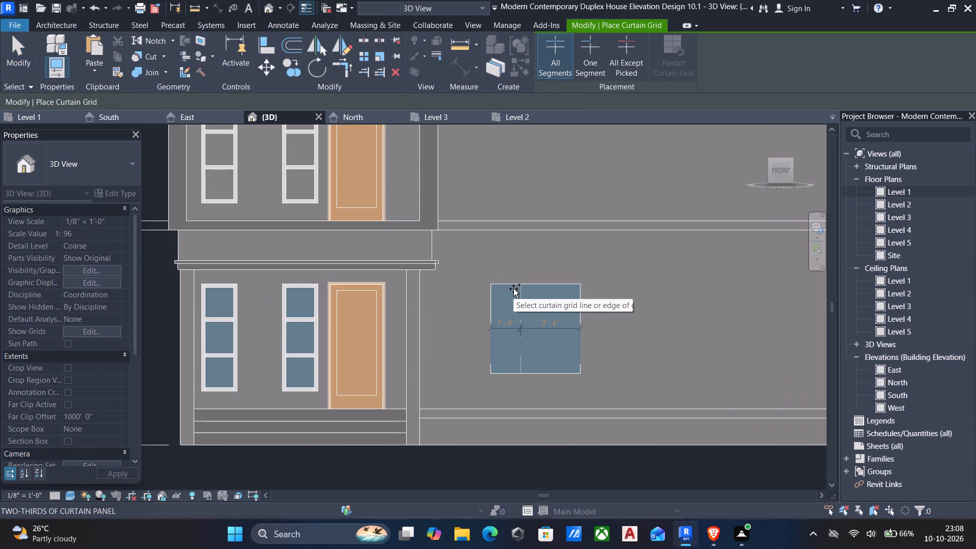
{"action": "scroll", "coordinate": [513, 289], "scroll_direction": "up", "scroll_amount": 5}
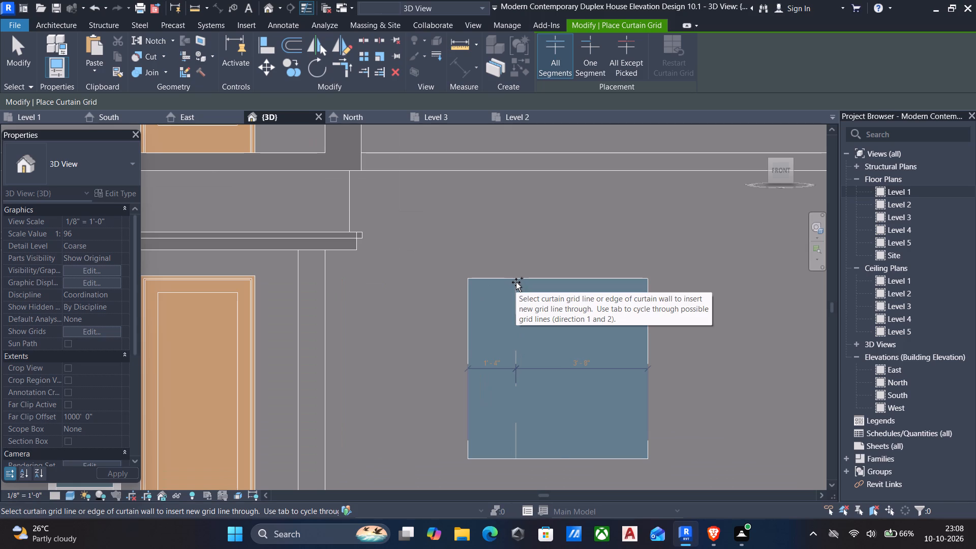
{"action": "left_click", "coordinate": [516, 282]}
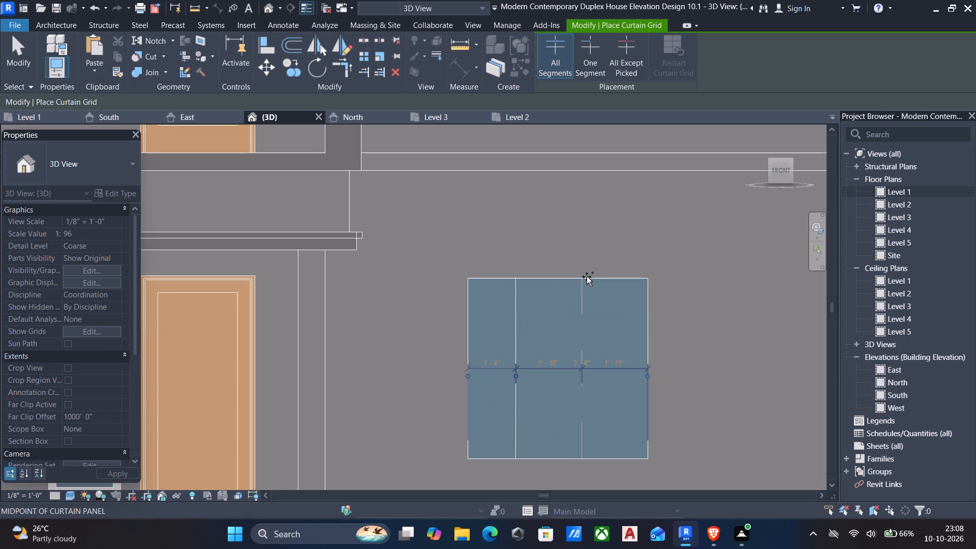
{"action": "scroll", "coordinate": [587, 277], "scroll_direction": "up", "scroll_amount": 4}
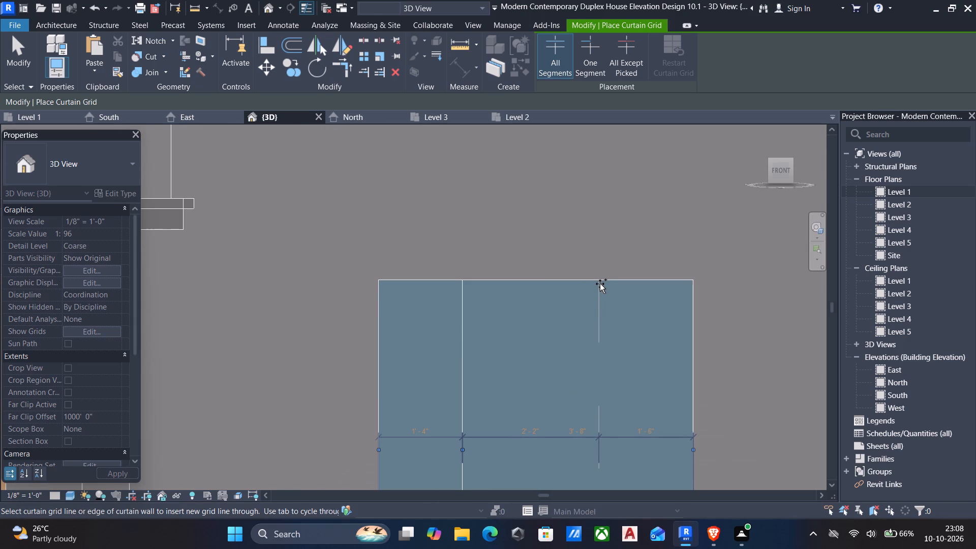
{"action": "left_click", "coordinate": [600, 284]}
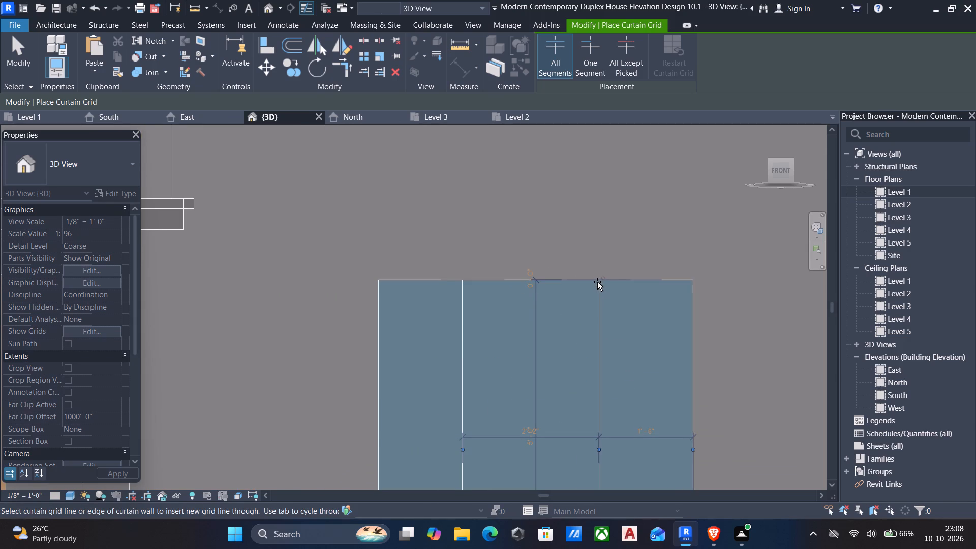
Reposition the two vertical curtain grid lines to 1' 7" from the curtain wall's left edge and 1' 7" from its right edge.
{"action": "key", "text": "Escape"}
{"action": "key", "text": "Escape"}
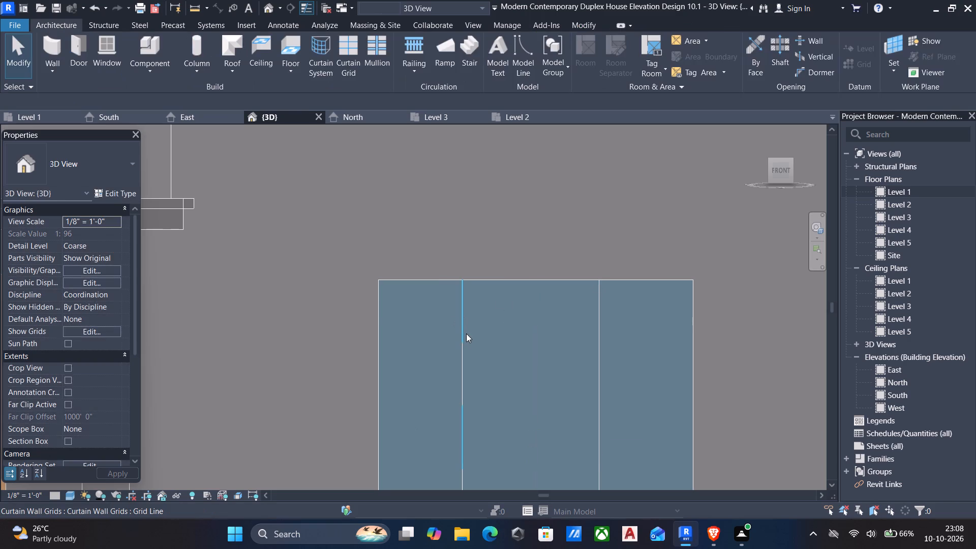
{"action": "left_click", "coordinate": [466, 333]}
{"action": "left_click", "coordinate": [410, 432]}
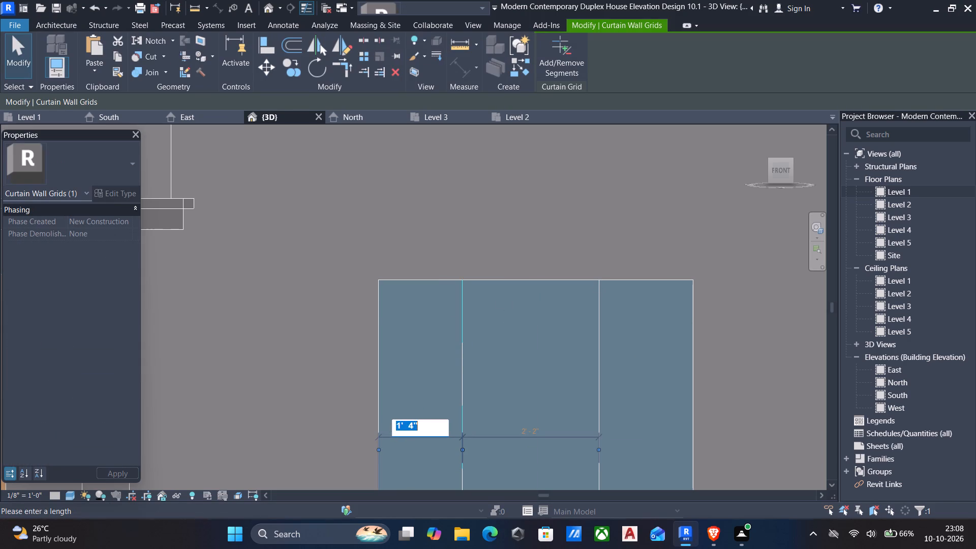
{"action": "key", "text": "1"}
{"action": "type", "text": "'7\""}
{"action": "key", "text": "Return"}
{"action": "left_click", "coordinate": [598, 396]}
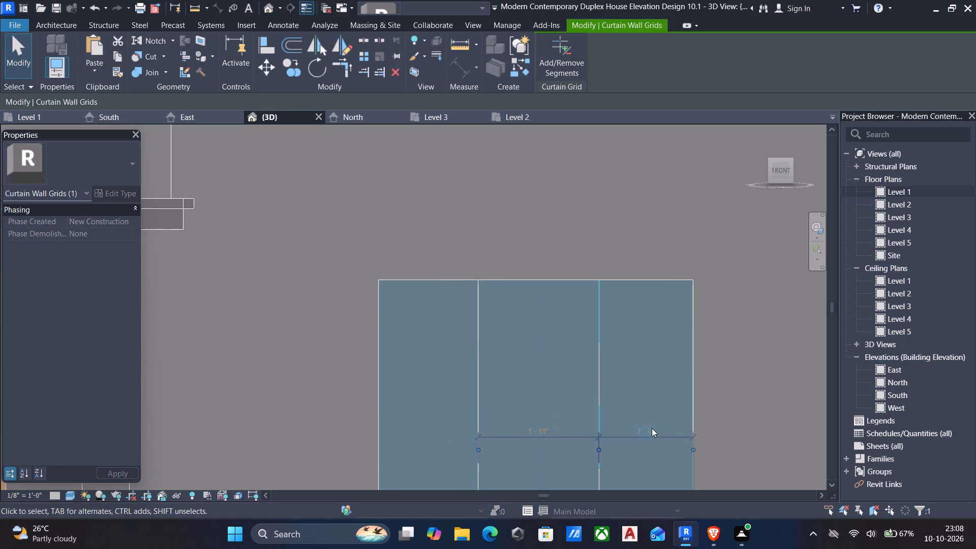
{"action": "left_click", "coordinate": [652, 436]}
{"action": "type", "text": "1'"}
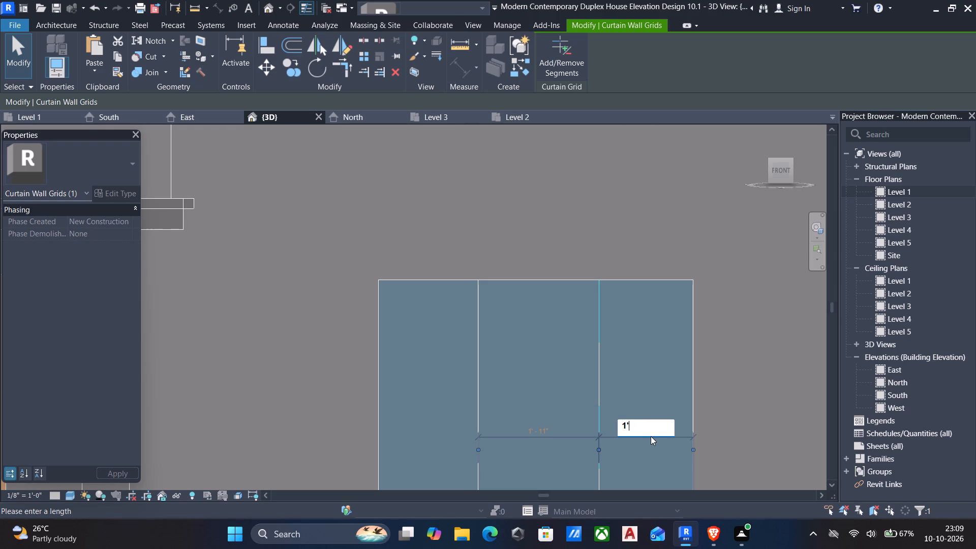
{"action": "type", "text": "7\""}
{"action": "key", "text": "Return"}
{"action": "middle_click_drag", "start_coordinate": [570, 422], "coordinate": [569, 362]}
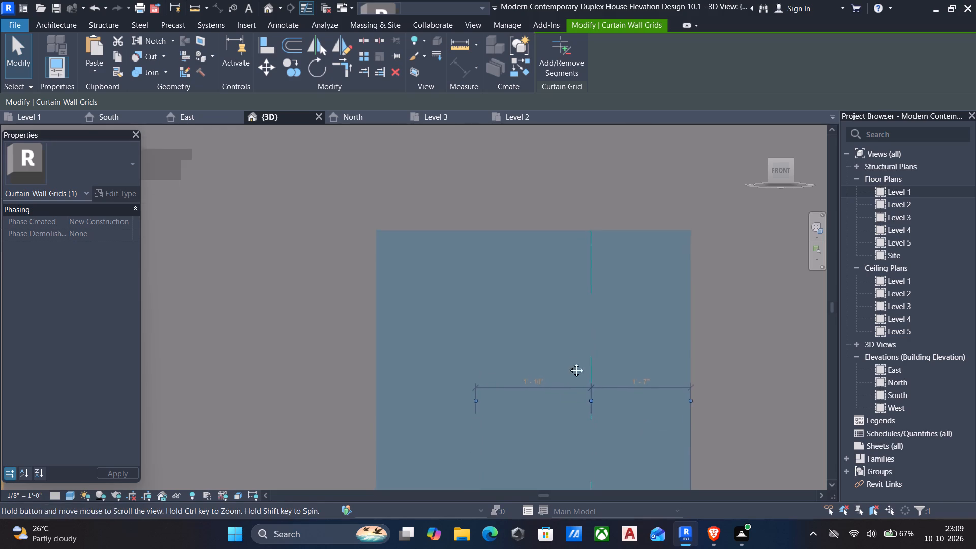
{"action": "middle_click_drag", "start_coordinate": [569, 362], "coordinate": [571, 357]}
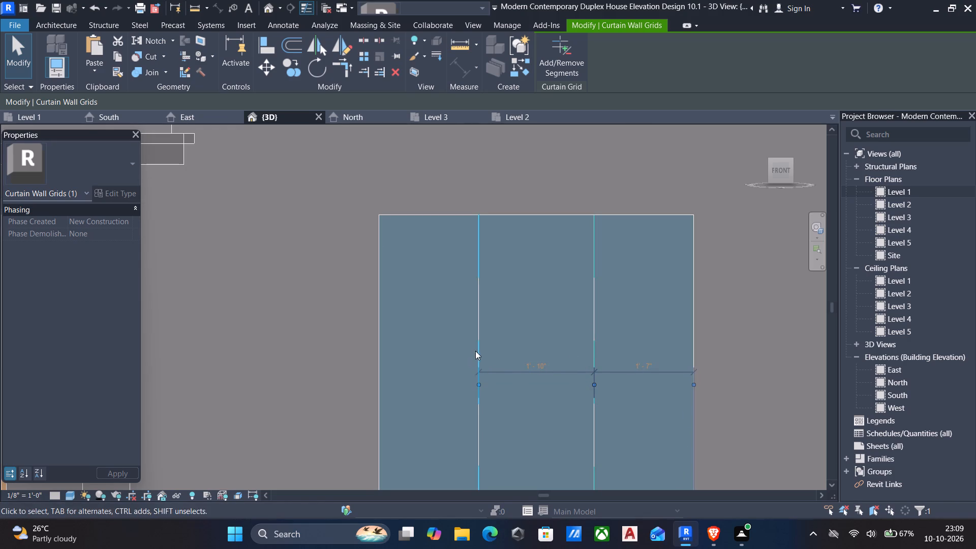
{"action": "key", "text": "Escape"}
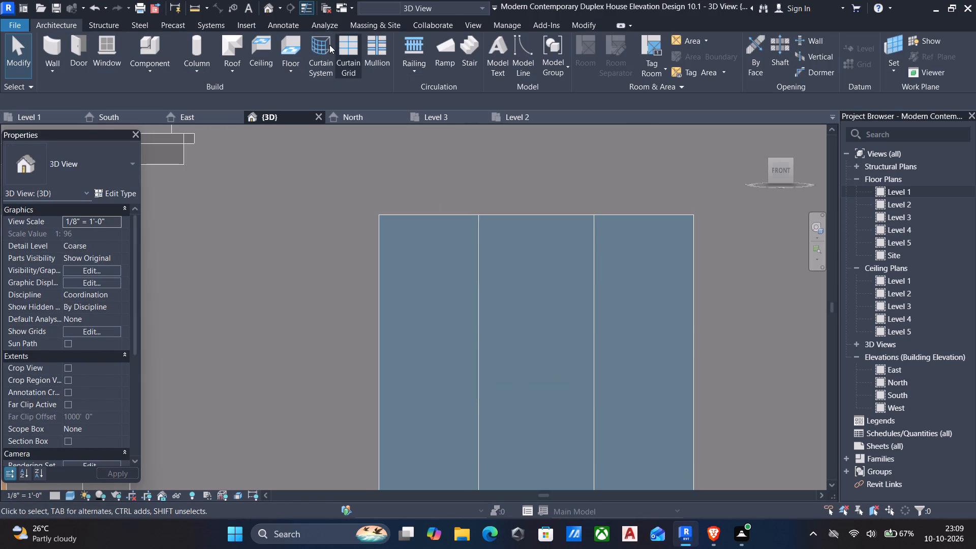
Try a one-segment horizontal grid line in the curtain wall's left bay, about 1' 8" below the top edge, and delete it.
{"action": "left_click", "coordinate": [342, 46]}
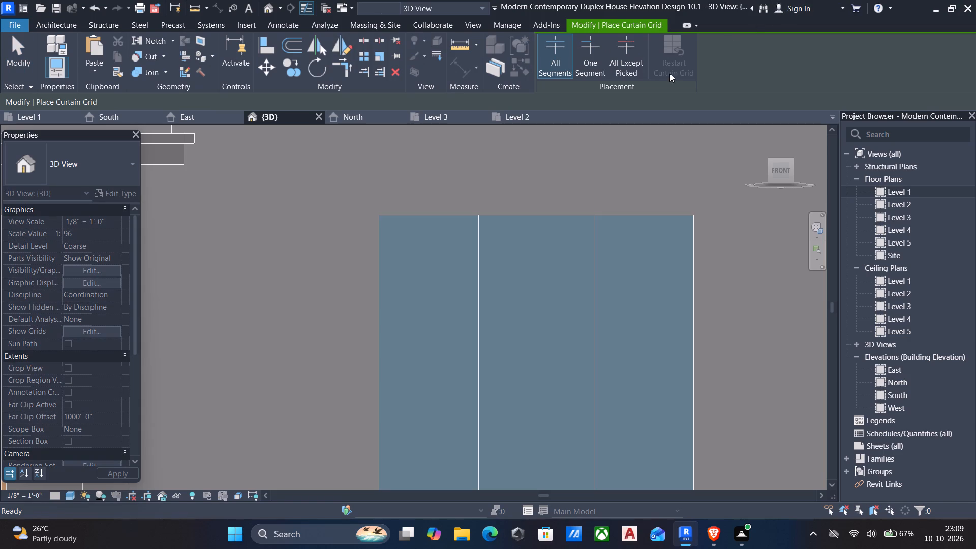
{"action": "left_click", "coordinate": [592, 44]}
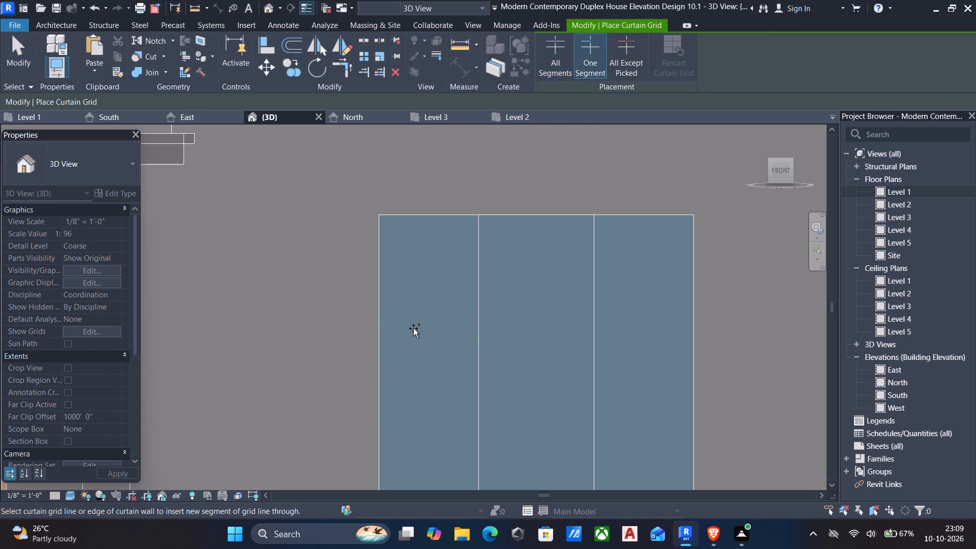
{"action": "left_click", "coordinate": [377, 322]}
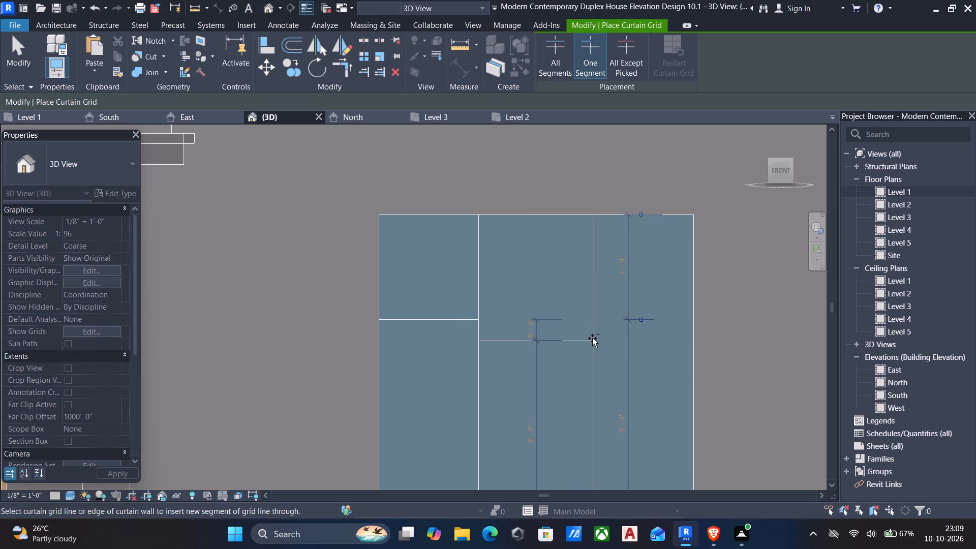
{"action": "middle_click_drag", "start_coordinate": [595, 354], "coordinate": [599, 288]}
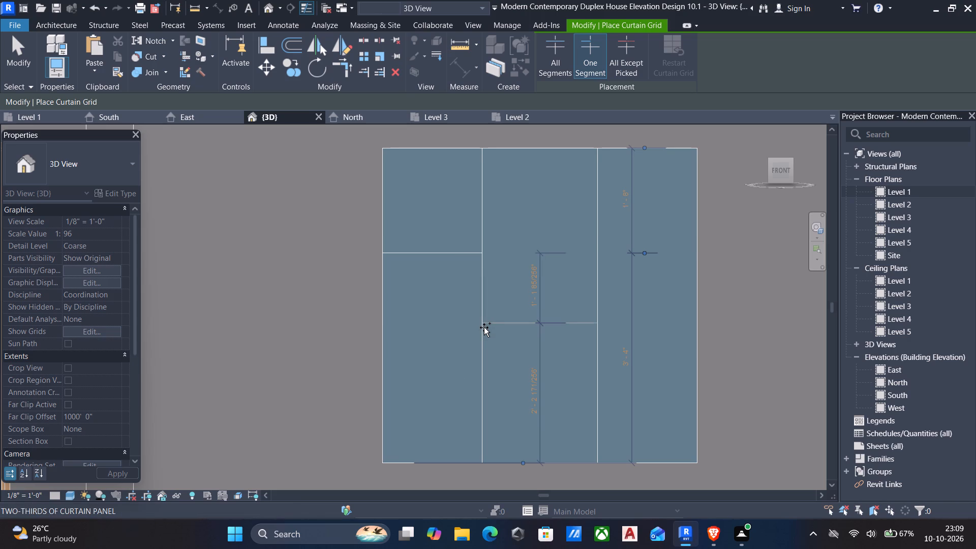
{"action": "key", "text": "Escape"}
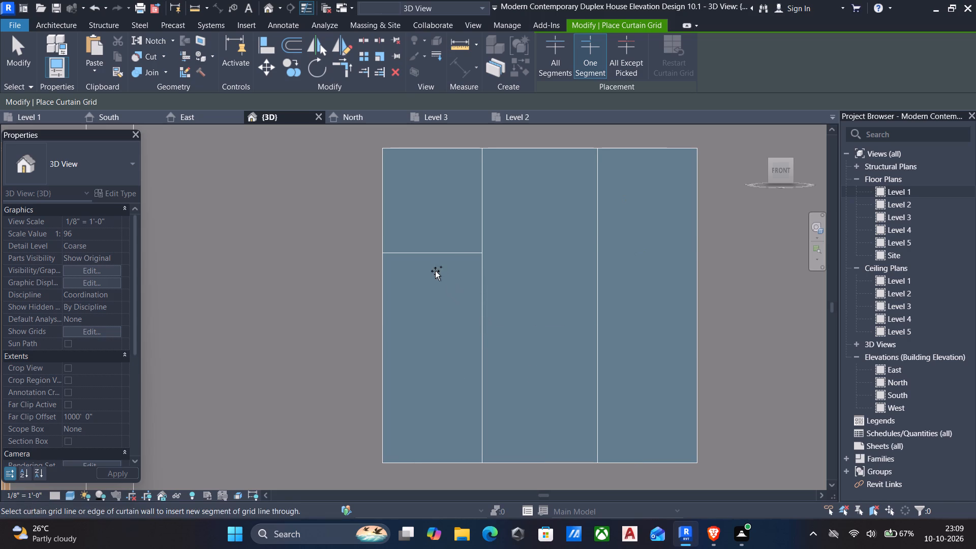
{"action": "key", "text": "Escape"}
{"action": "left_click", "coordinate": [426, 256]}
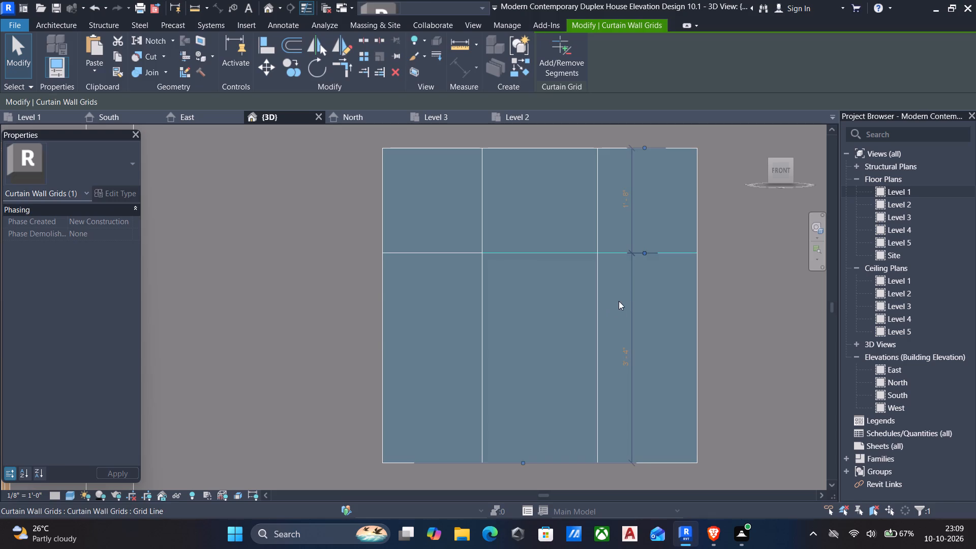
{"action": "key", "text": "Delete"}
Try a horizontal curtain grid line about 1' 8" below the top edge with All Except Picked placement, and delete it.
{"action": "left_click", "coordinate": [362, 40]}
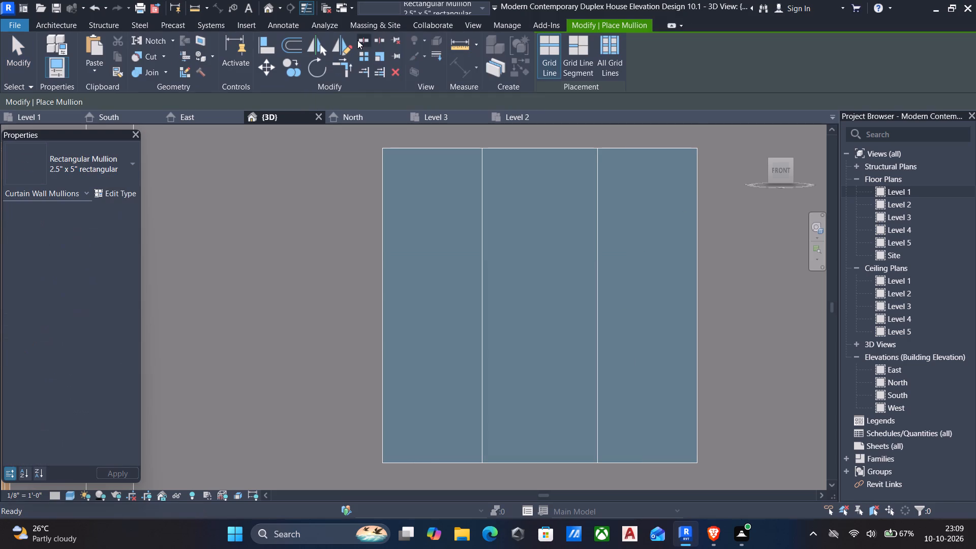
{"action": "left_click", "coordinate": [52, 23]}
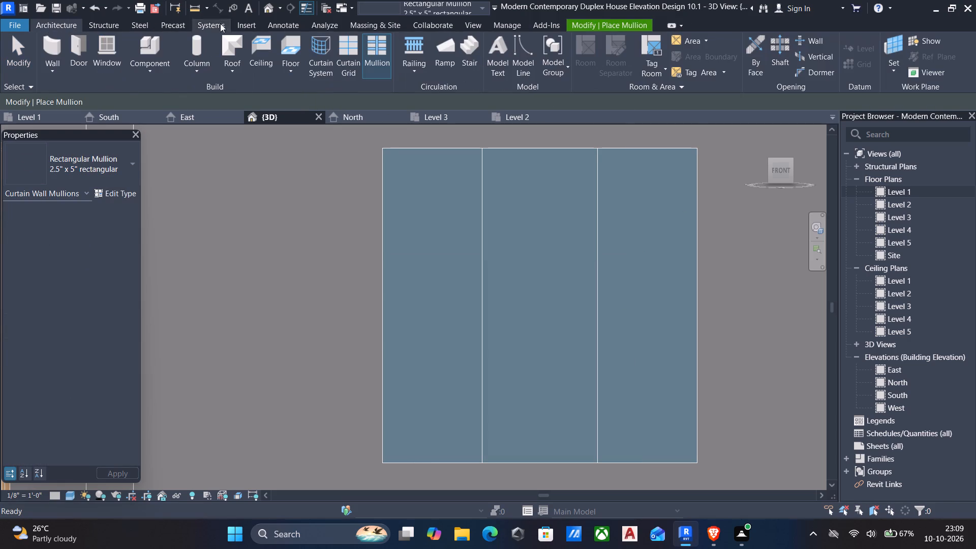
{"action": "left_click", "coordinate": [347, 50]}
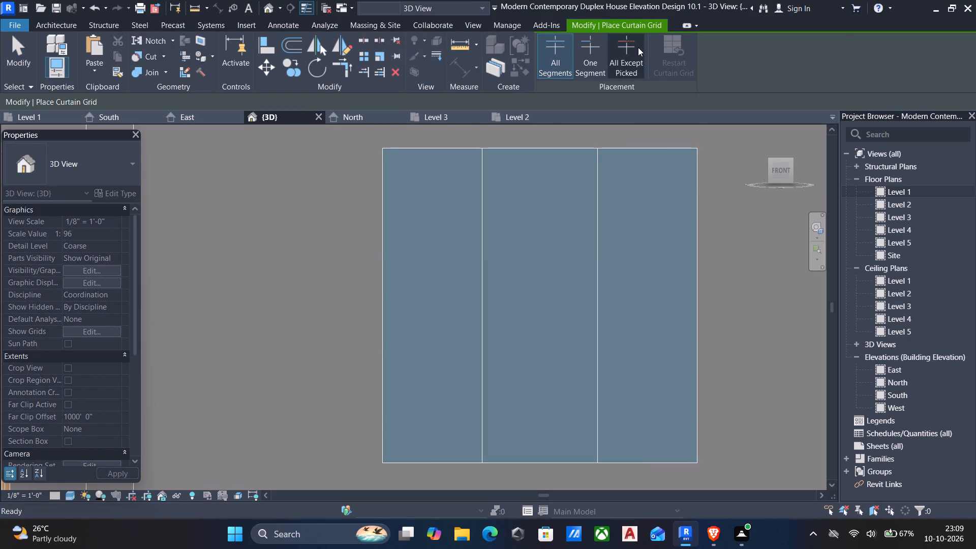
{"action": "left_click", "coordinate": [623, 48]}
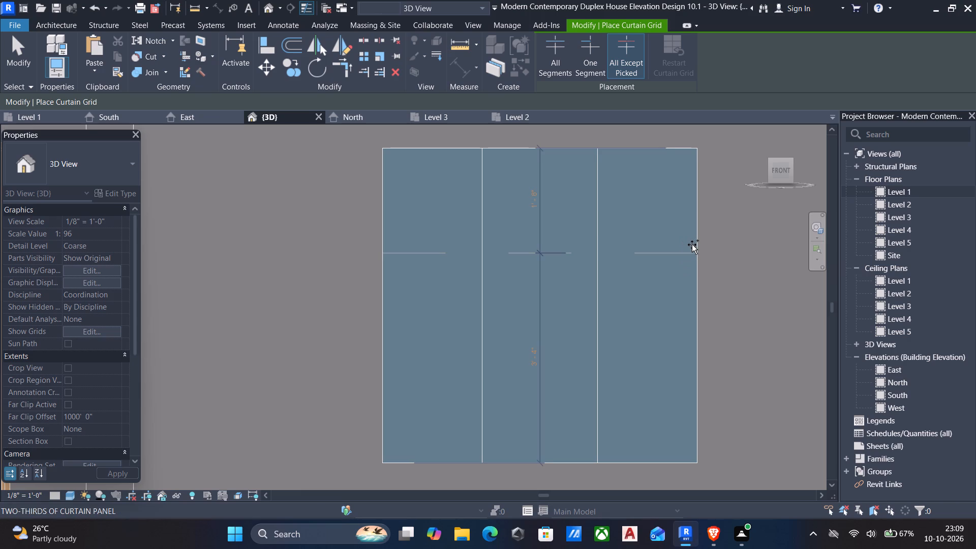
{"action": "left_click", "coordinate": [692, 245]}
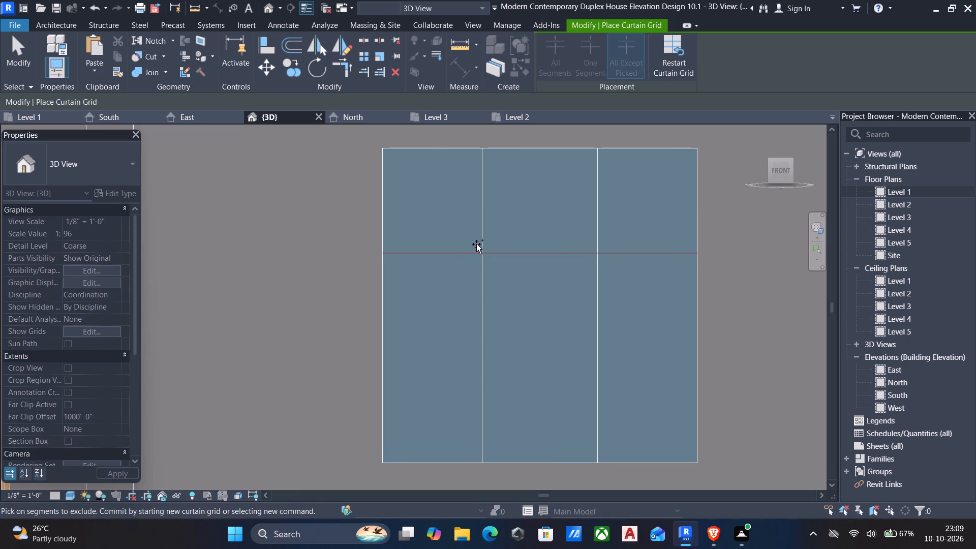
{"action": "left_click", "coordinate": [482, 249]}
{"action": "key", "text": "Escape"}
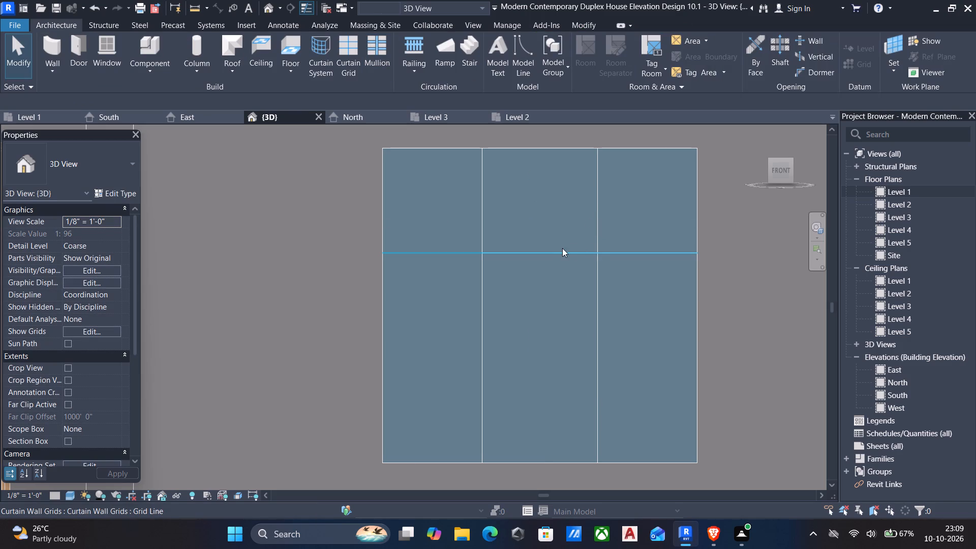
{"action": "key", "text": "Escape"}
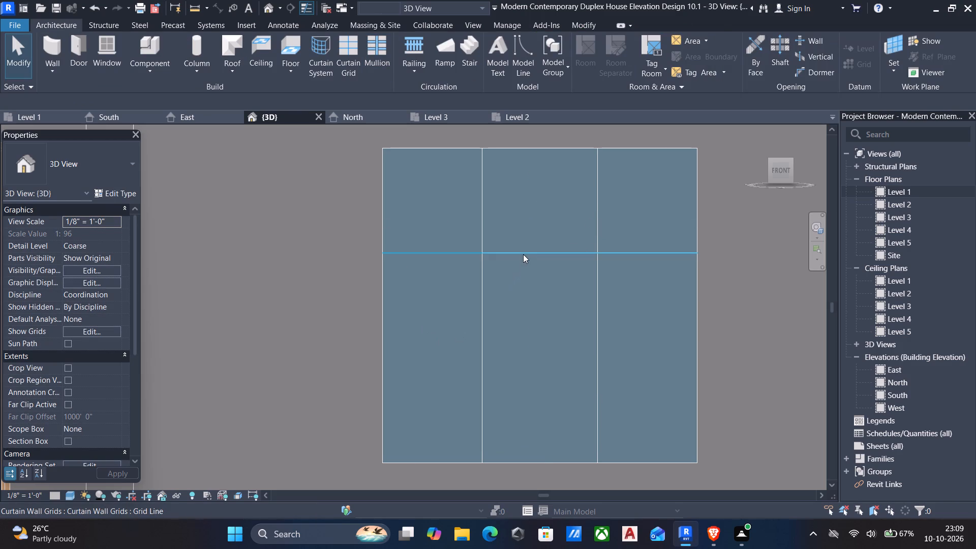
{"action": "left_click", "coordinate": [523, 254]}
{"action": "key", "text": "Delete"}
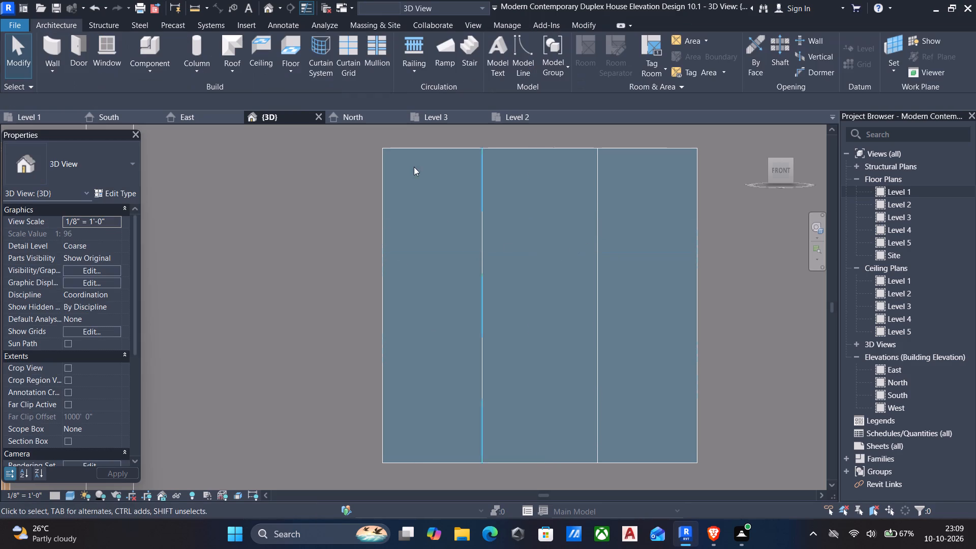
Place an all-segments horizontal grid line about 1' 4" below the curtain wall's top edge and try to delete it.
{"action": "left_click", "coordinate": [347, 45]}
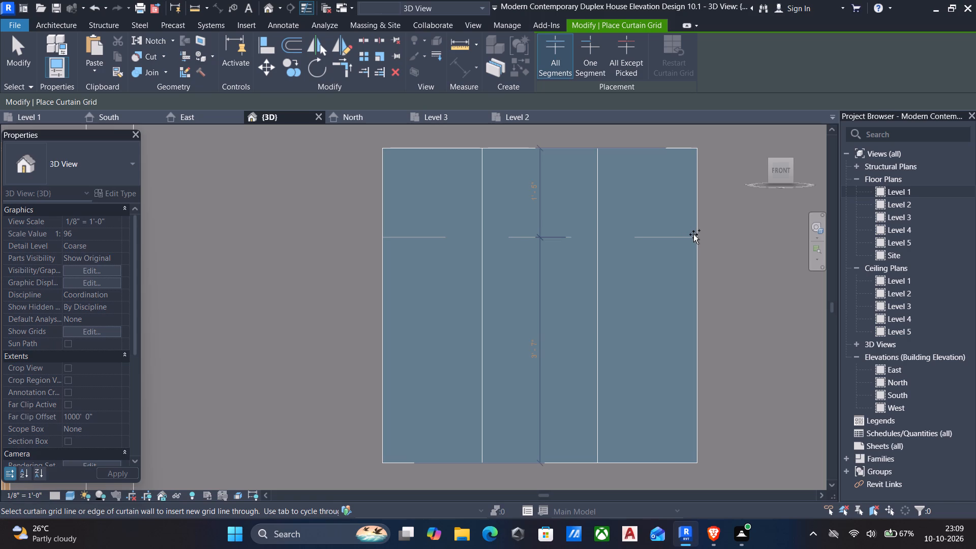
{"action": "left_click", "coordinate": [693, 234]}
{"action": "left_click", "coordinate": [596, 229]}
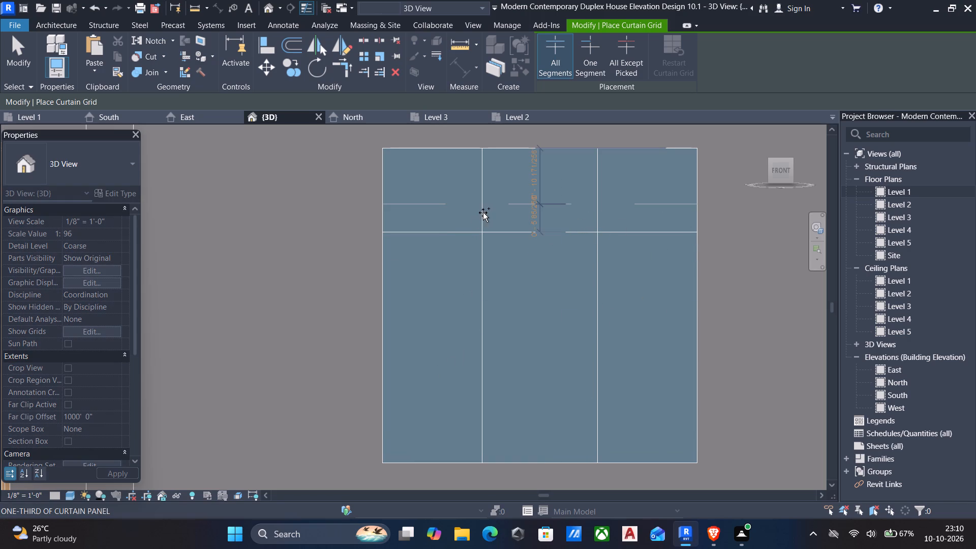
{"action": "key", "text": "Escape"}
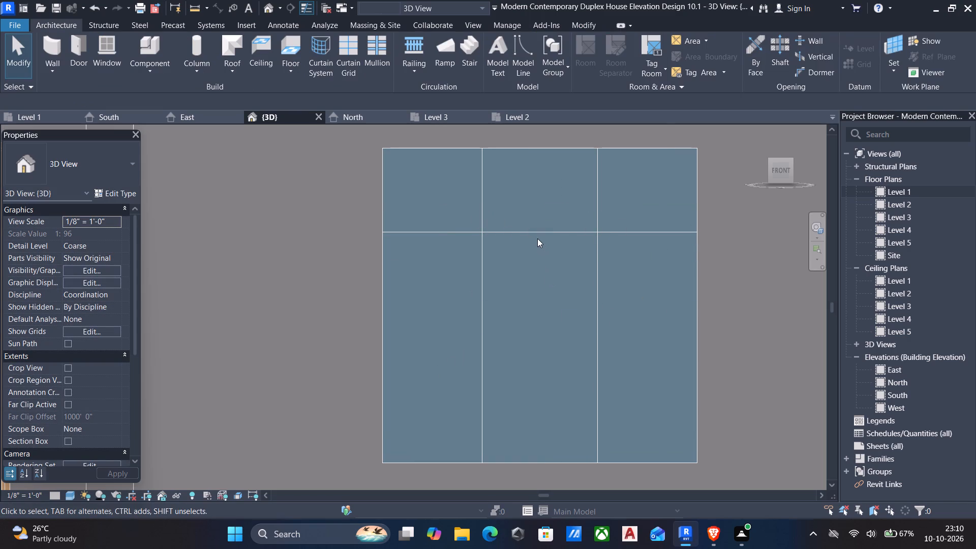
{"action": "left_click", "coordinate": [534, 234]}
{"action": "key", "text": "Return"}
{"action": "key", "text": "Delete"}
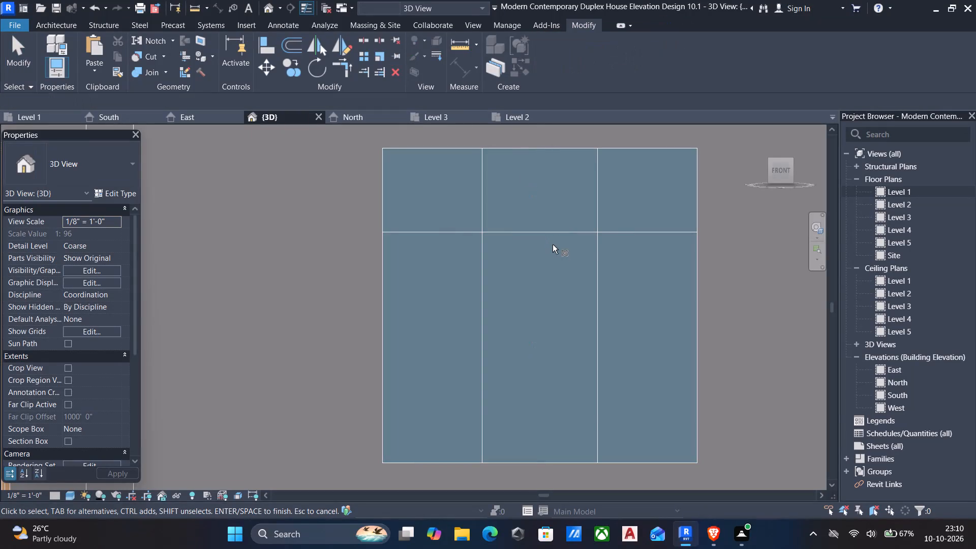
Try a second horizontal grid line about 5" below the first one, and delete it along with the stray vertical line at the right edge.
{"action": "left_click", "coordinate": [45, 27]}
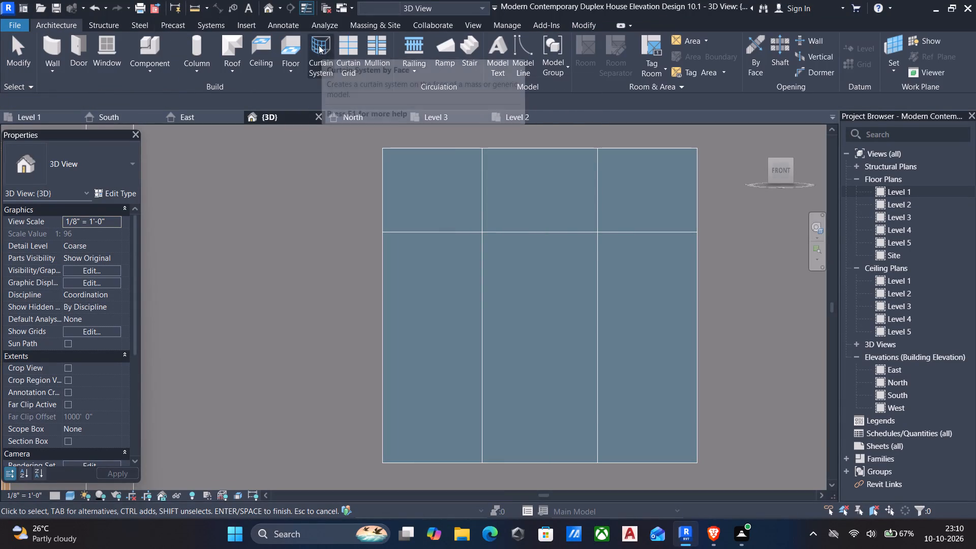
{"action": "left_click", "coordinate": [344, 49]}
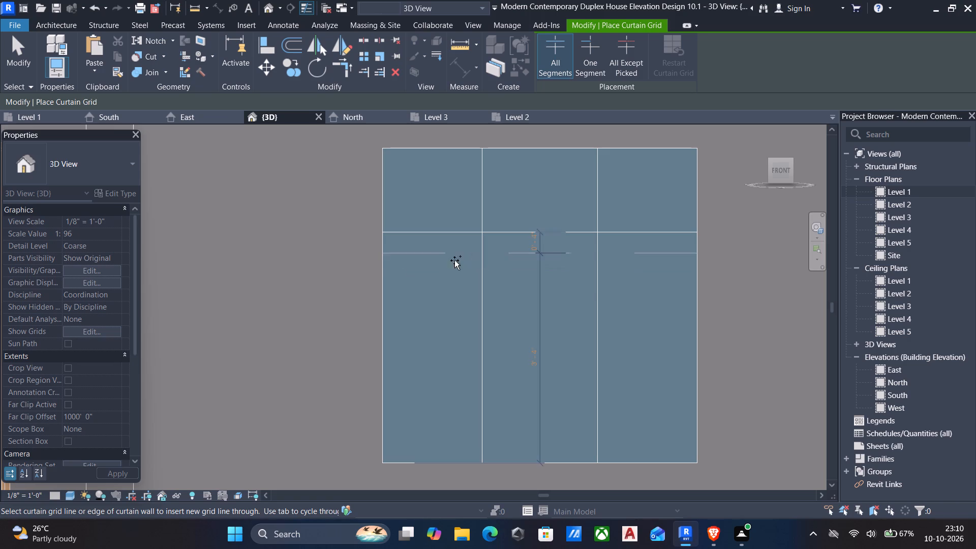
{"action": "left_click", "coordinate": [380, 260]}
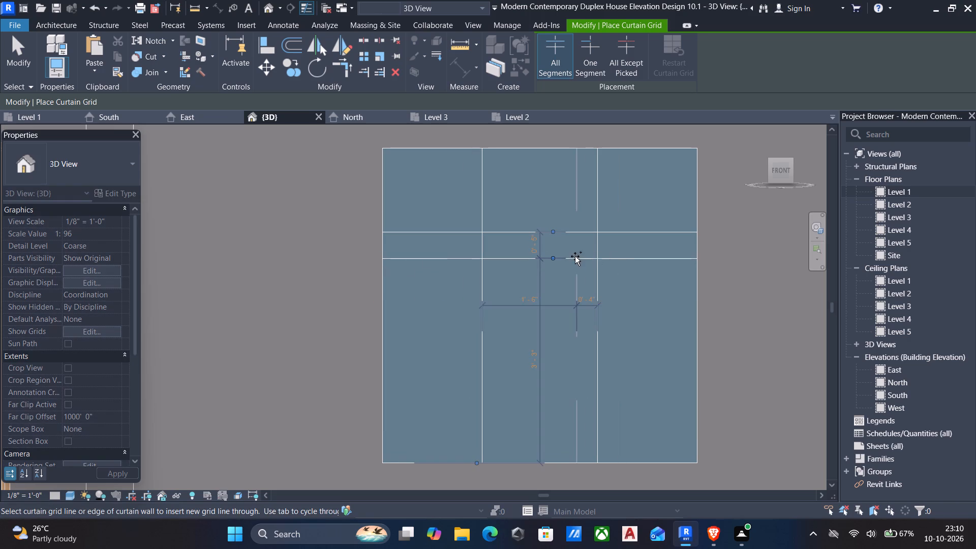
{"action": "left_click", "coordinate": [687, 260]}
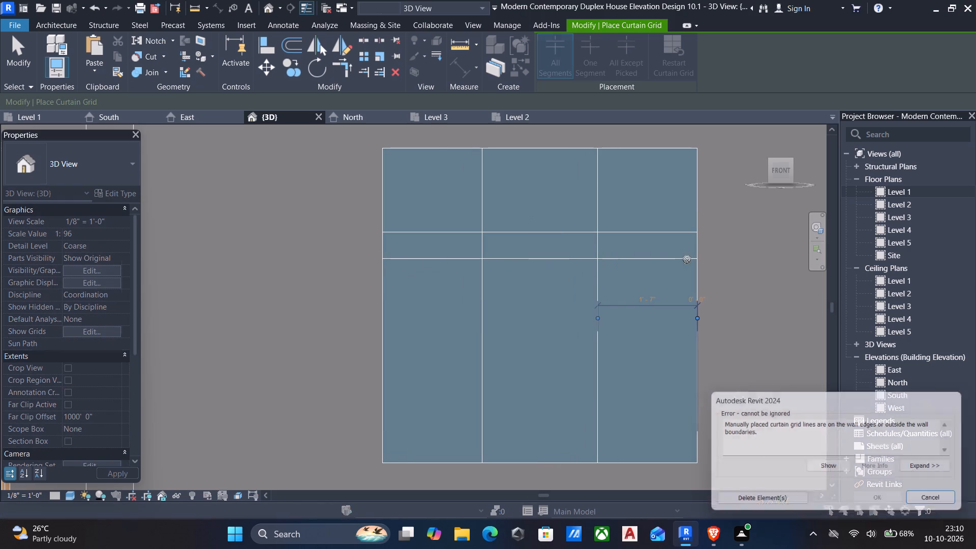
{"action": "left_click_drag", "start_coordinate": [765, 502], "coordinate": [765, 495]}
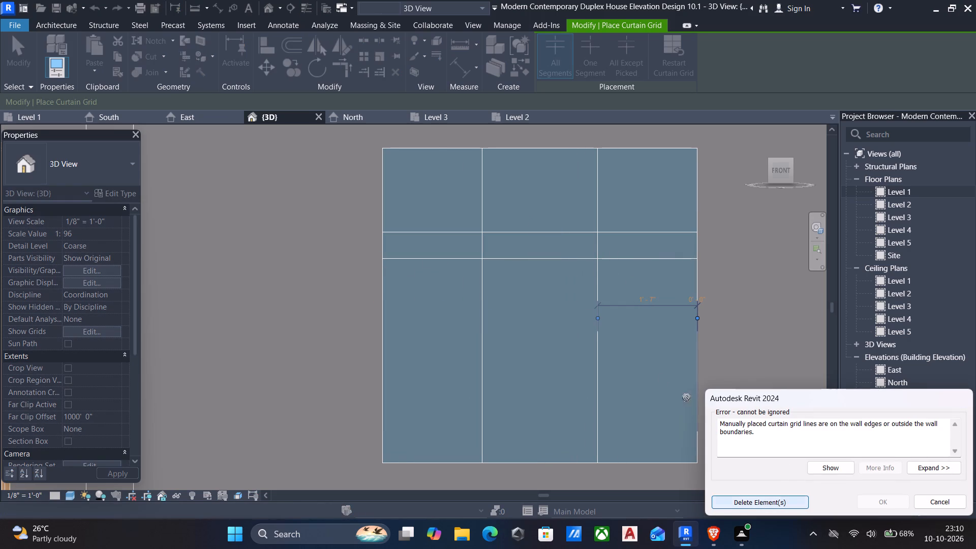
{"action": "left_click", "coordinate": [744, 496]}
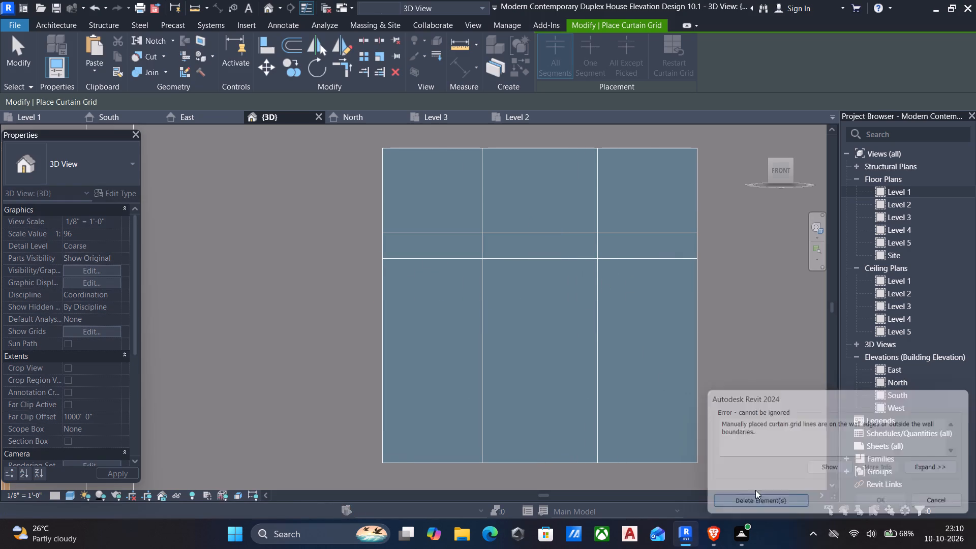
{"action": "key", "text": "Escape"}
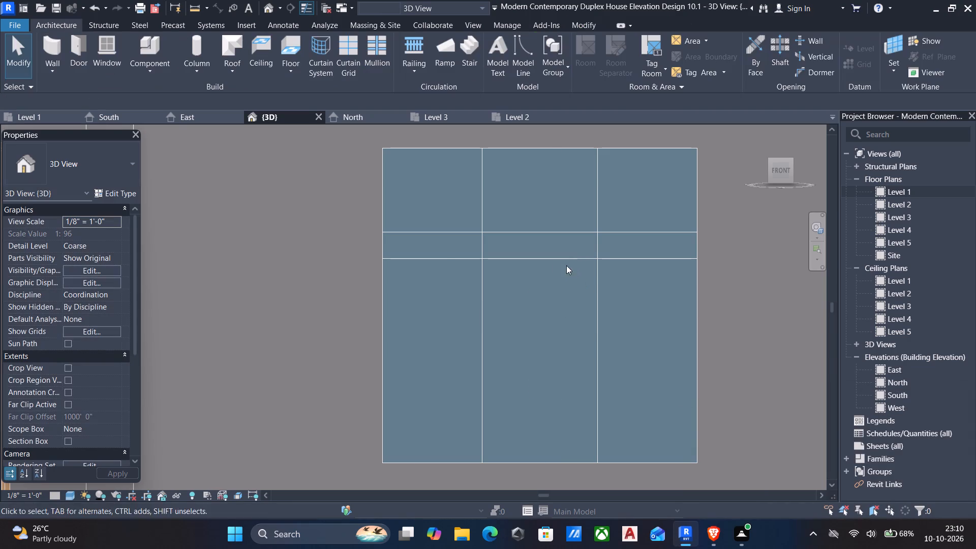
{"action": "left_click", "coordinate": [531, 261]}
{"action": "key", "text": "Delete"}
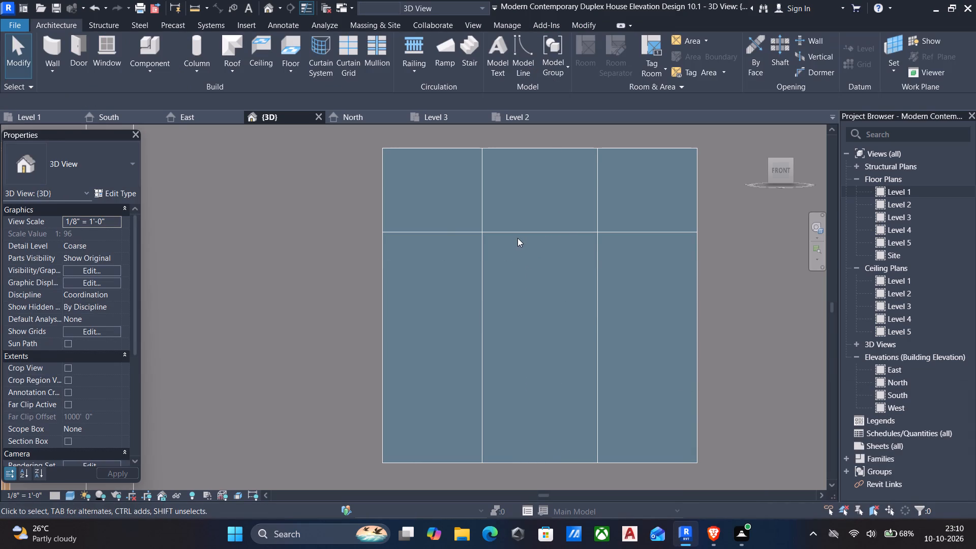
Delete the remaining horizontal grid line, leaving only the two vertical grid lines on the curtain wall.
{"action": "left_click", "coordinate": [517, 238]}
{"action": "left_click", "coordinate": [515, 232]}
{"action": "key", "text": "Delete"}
Place a horizontal curtain grid line about 1' 2" below the window's top edge using All Except Picked, excluding the middle segment.
{"action": "left_click", "coordinate": [349, 53]}
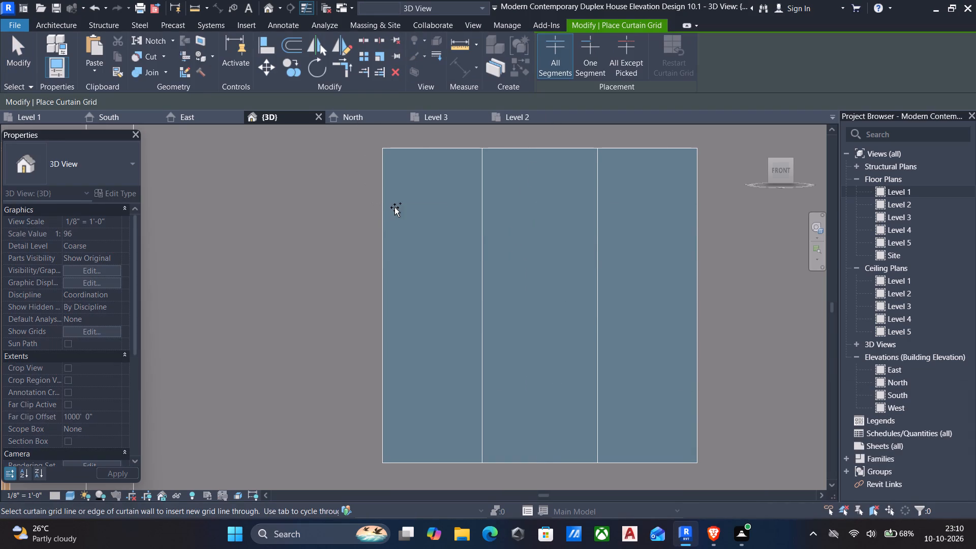
{"action": "left_click", "coordinate": [627, 40]}
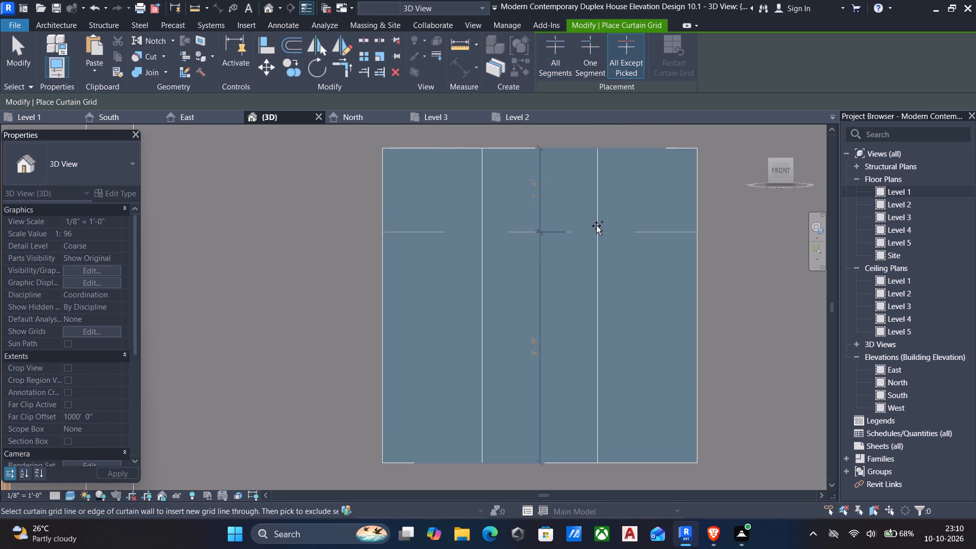
{"action": "left_click", "coordinate": [696, 220]}
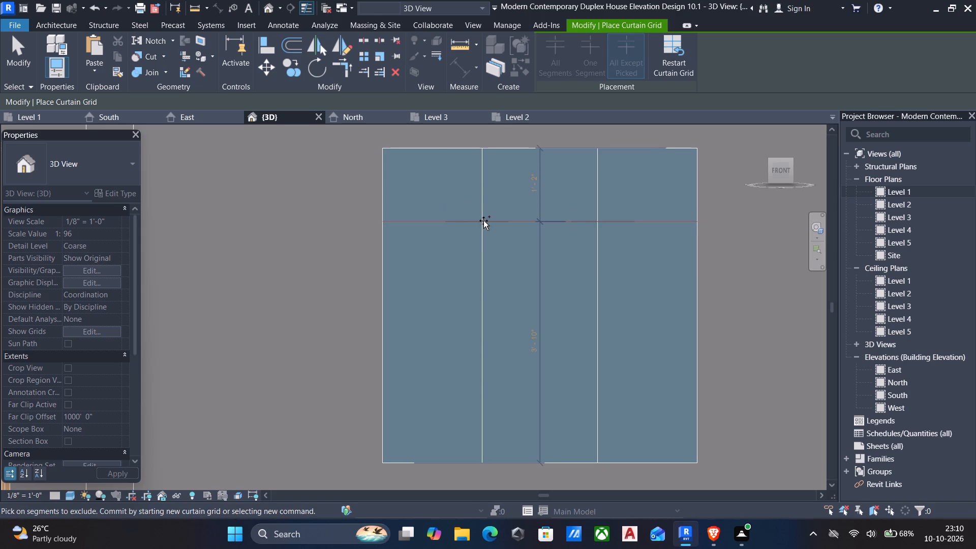
{"action": "left_click", "coordinate": [597, 218]}
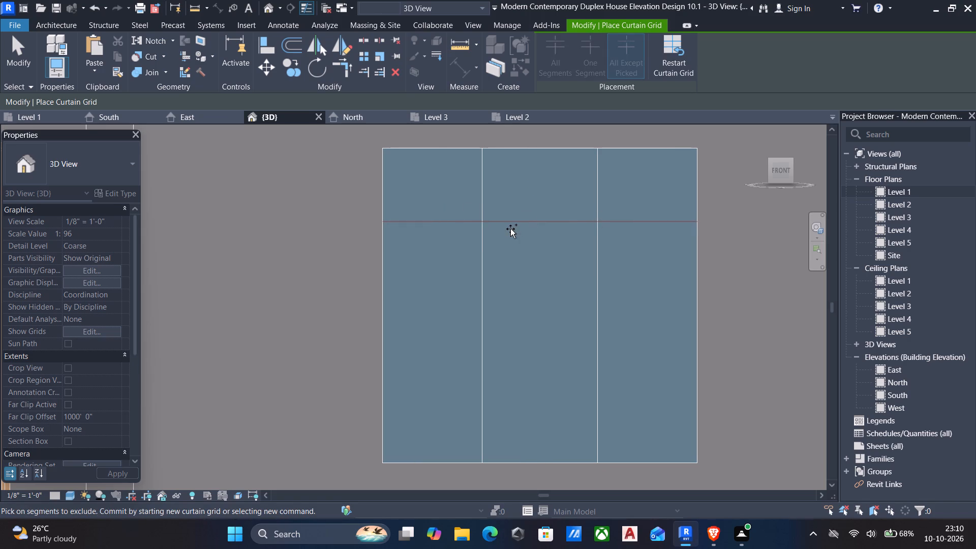
{"action": "key", "text": "Escape"}
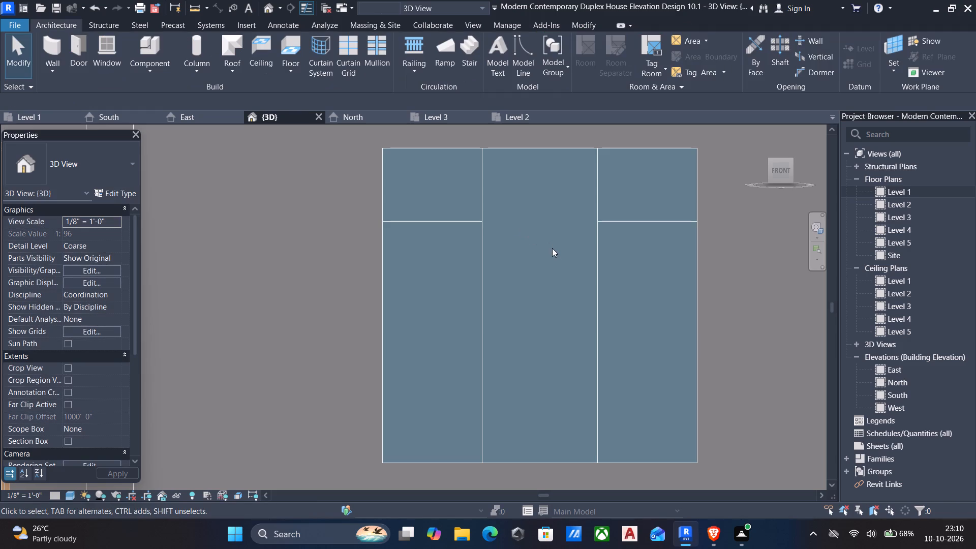
{"action": "key", "text": "Escape"}
Add a one-segment horizontal grid line across the middle bay, about 1' 0" below the side grid segments.
{"action": "left_click", "coordinate": [344, 49]}
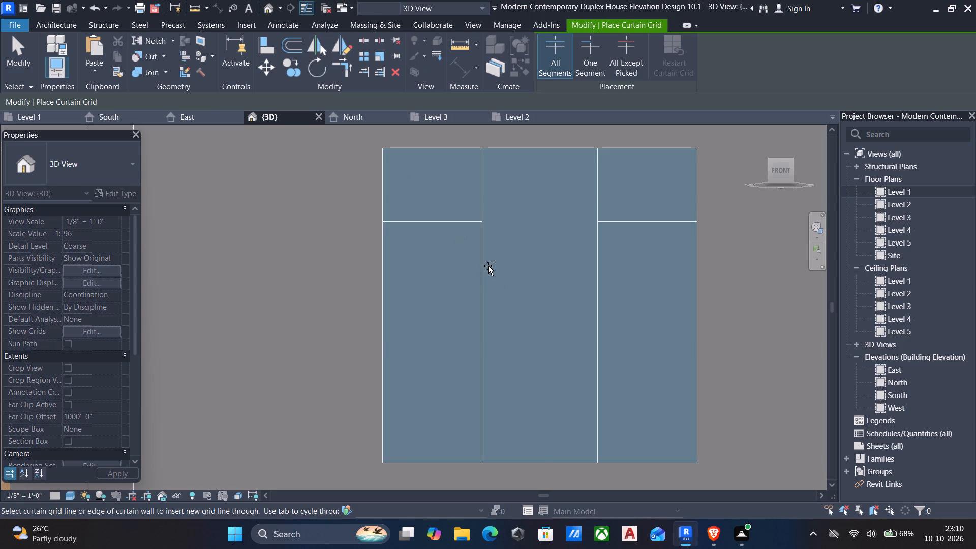
{"action": "left_click", "coordinate": [581, 57]}
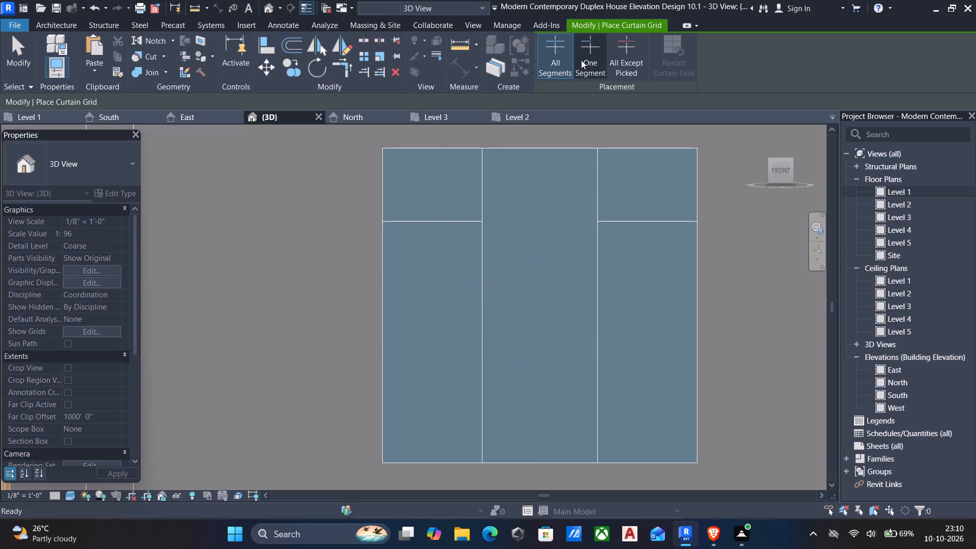
{"action": "left_click", "coordinate": [483, 286]}
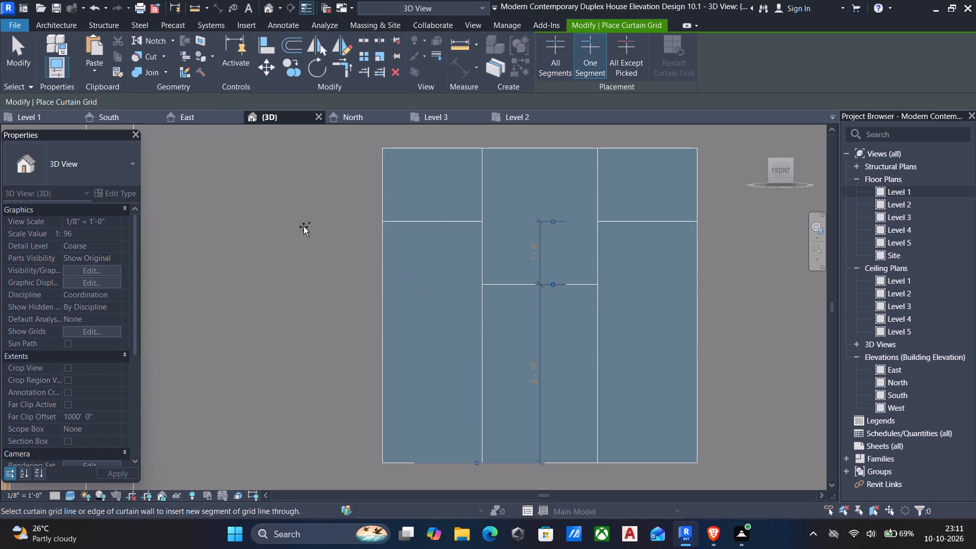
{"action": "middle_click", "coordinate": [301, 228]}
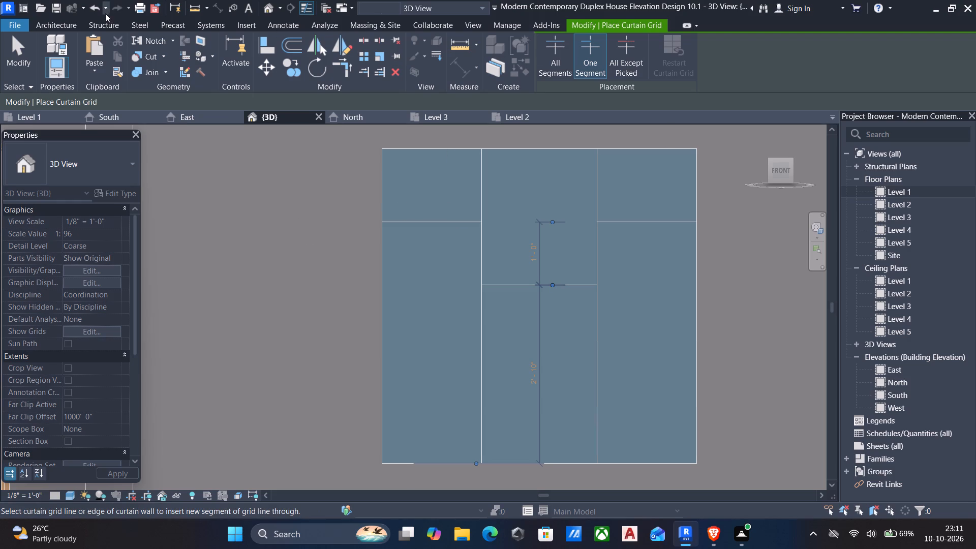
Place 2.5" x 5" rectangular mullions on all grid lines of the Level 1 front window.
{"action": "left_click", "coordinate": [67, 23]}
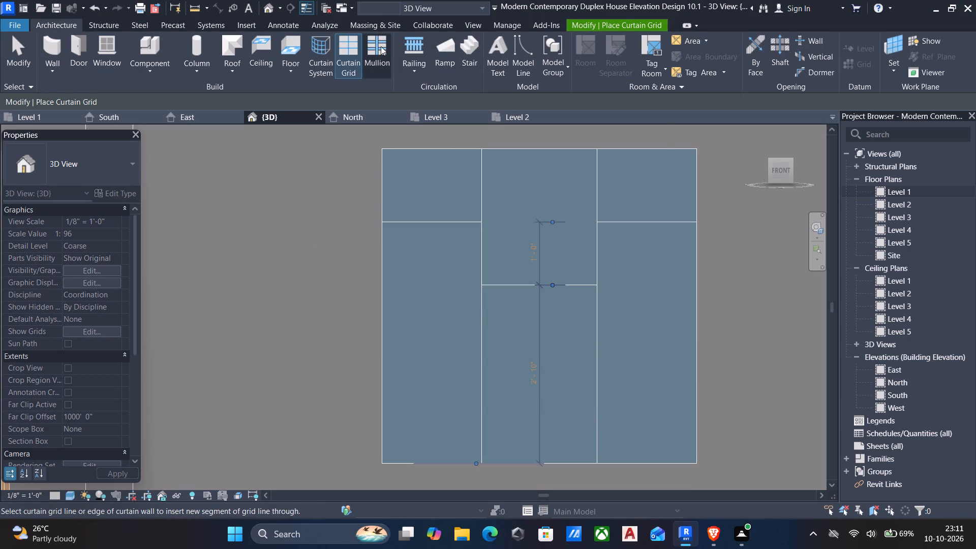
{"action": "left_click", "coordinate": [381, 46]}
{"action": "left_click", "coordinate": [604, 54]}
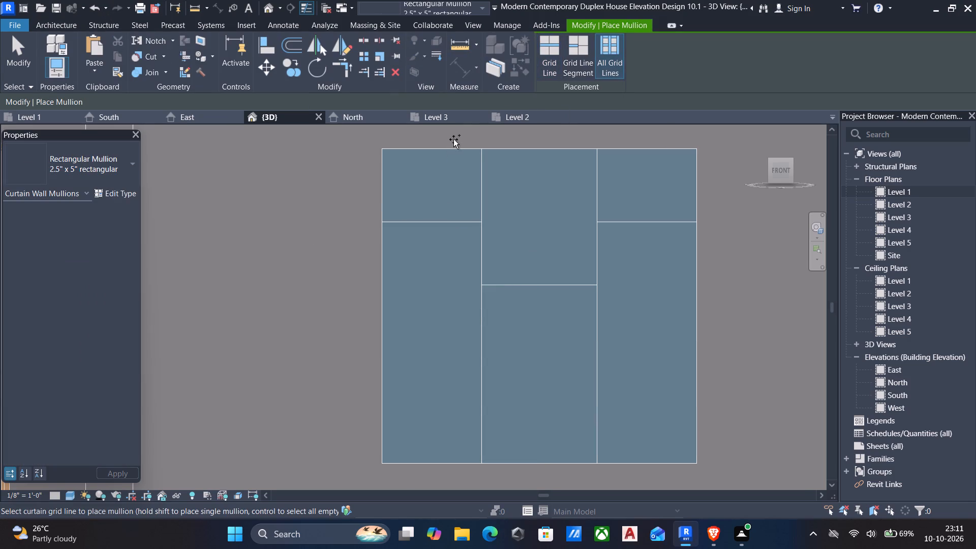
{"action": "left_click", "coordinate": [485, 151]}
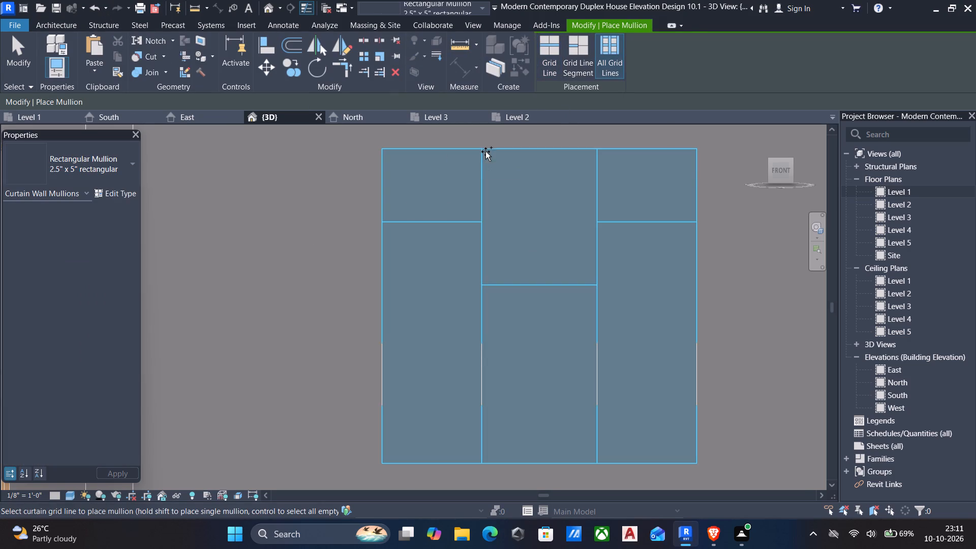
{"action": "middle_click_drag", "start_coordinate": [553, 262], "coordinate": [555, 301]}
{"action": "scroll", "coordinate": [555, 303], "scroll_direction": "down", "scroll_amount": 4}
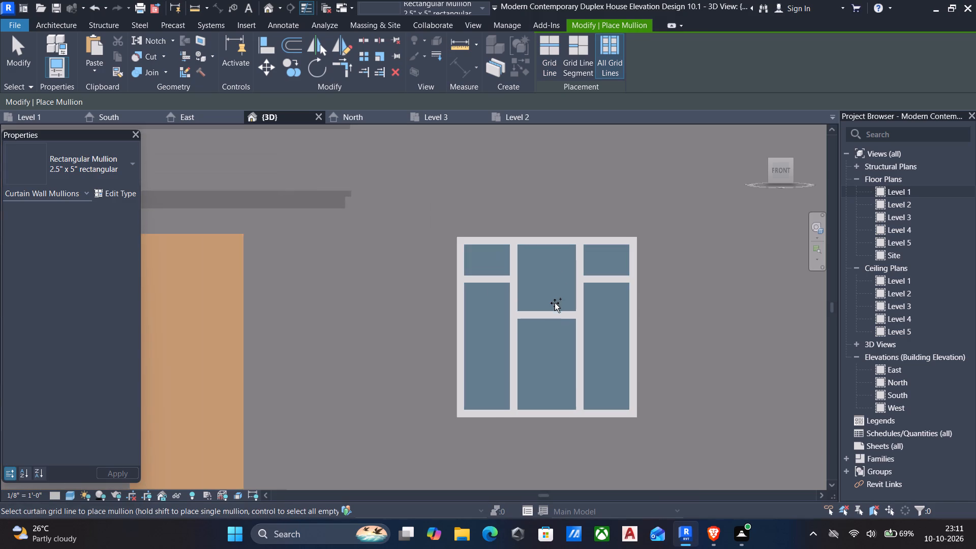
{"action": "middle_click_drag", "start_coordinate": [568, 311], "coordinate": [562, 293]}
{"action": "middle_click_drag", "start_coordinate": [561, 284], "coordinate": [581, 305]}
{"action": "scroll", "coordinate": [522, 278], "scroll_direction": "down", "scroll_amount": 3}
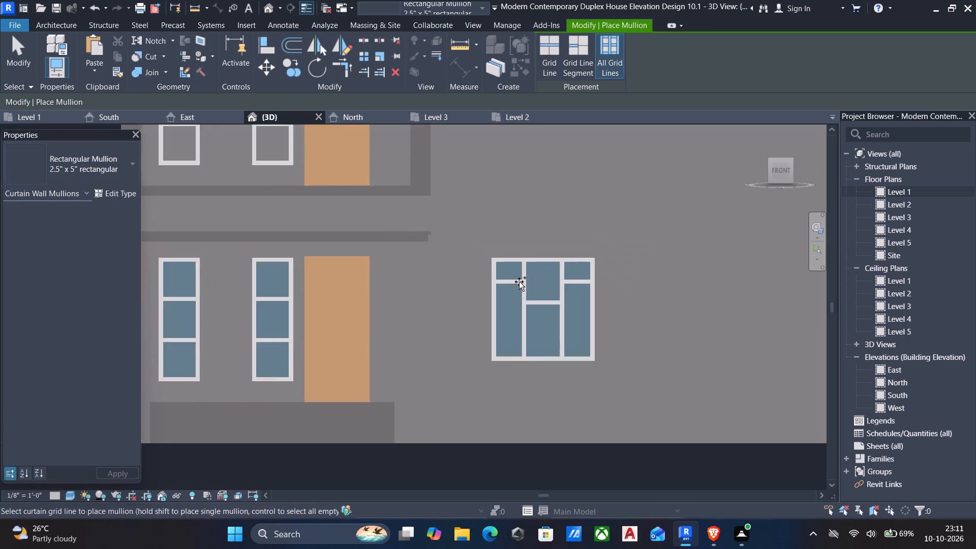
{"action": "scroll", "coordinate": [519, 282], "scroll_direction": "down", "scroll_amount": 2}
{"action": "key", "text": "Escape"}
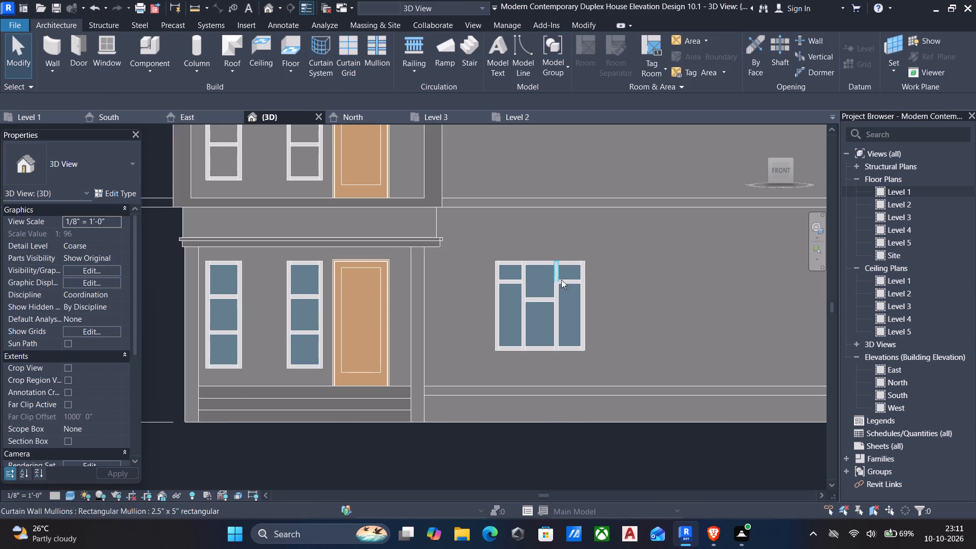
Copy the finished Level 1 front curtain-wall window and paste it aligned to Level 3.
{"action": "middle_click_drag", "start_coordinate": [570, 285], "coordinate": [570, 255]}
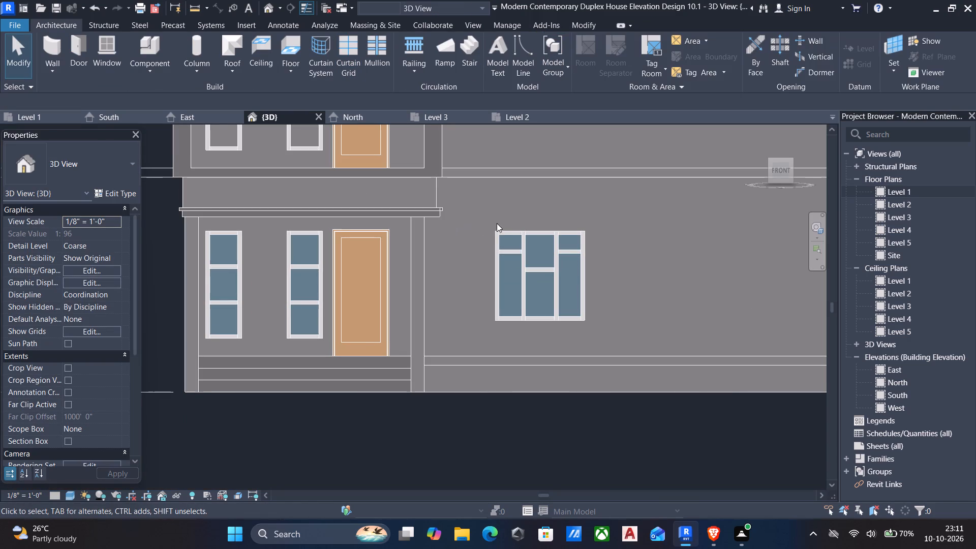
{"action": "left_click", "coordinate": [540, 316]}
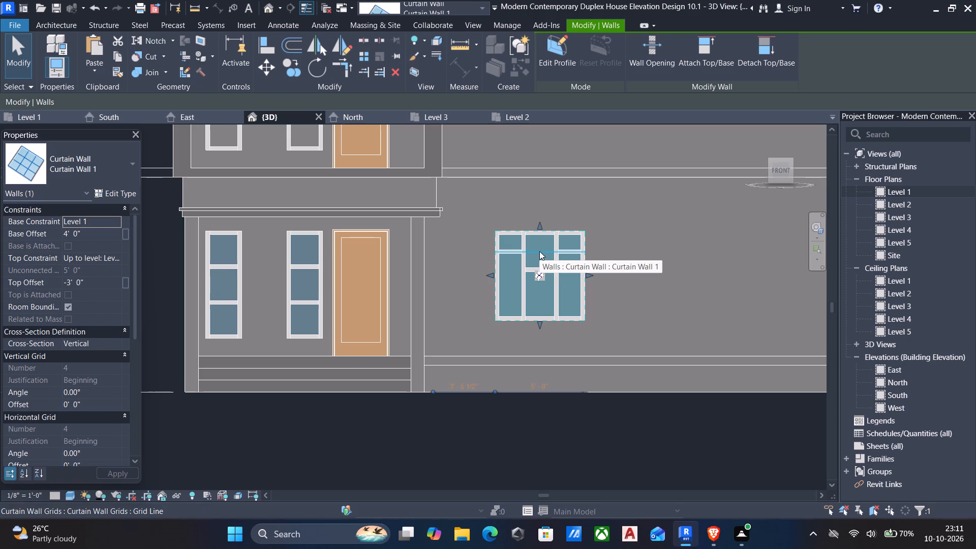
{"action": "middle_click_drag", "start_coordinate": [529, 206], "coordinate": [539, 246]}
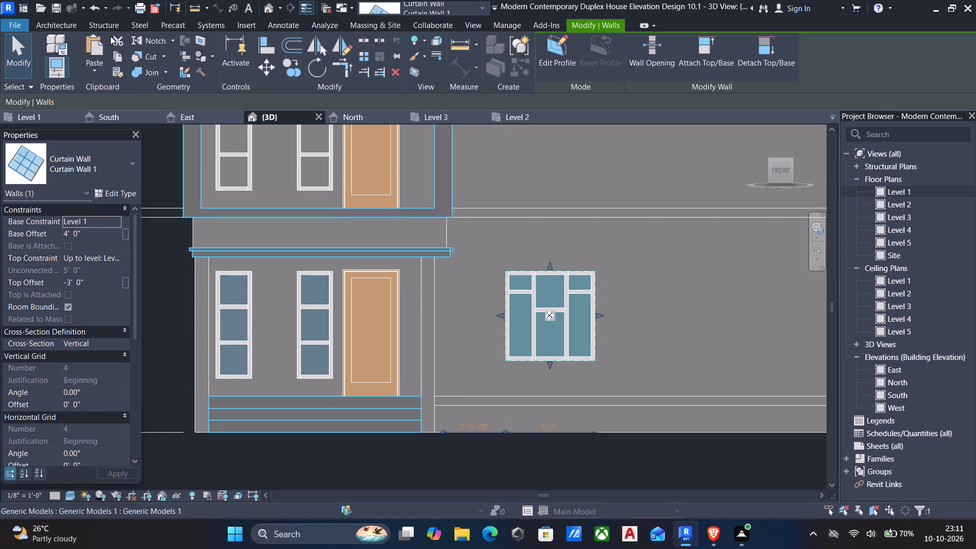
{"action": "left_click", "coordinate": [117, 60]}
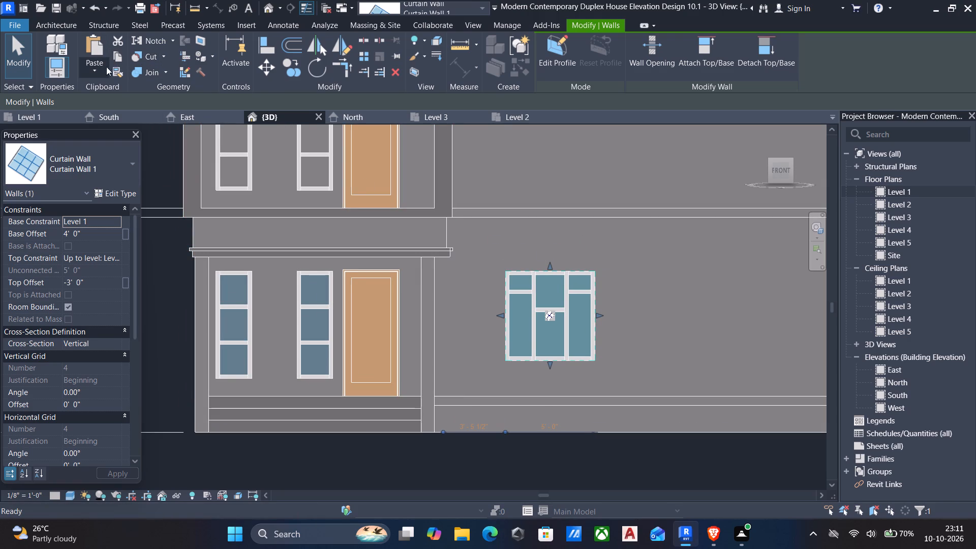
{"action": "left_click", "coordinate": [95, 71]}
{"action": "left_click", "coordinate": [129, 113]}
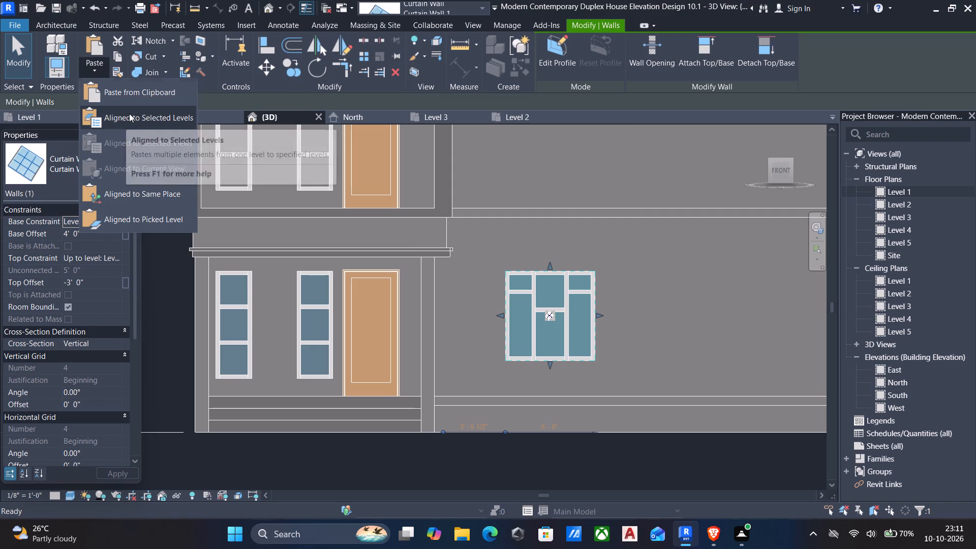
{"action": "left_click", "coordinate": [438, 201]}
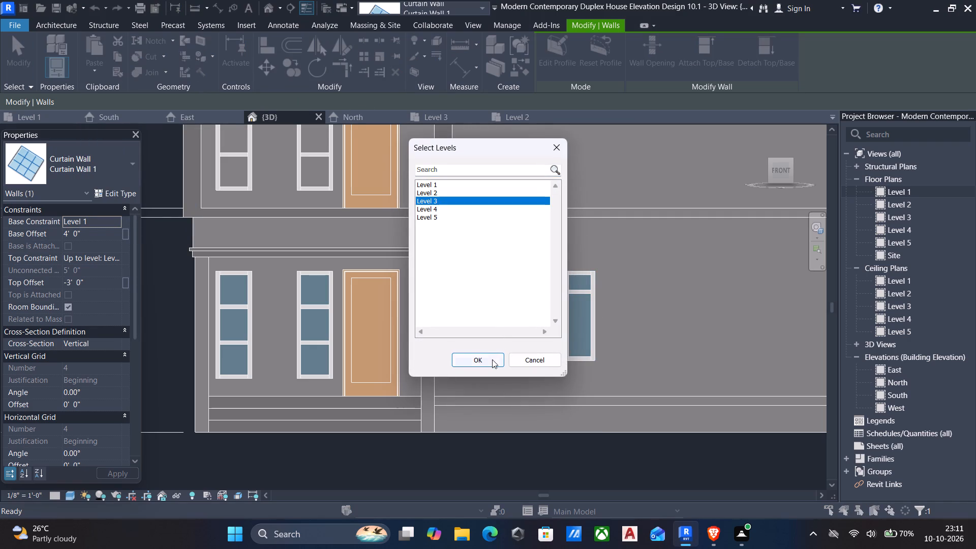
{"action": "left_click", "coordinate": [487, 362]}
{"action": "middle_click_drag", "start_coordinate": [505, 269], "coordinate": [474, 344]}
{"action": "scroll", "coordinate": [469, 343], "scroll_direction": "down", "scroll_amount": 2}
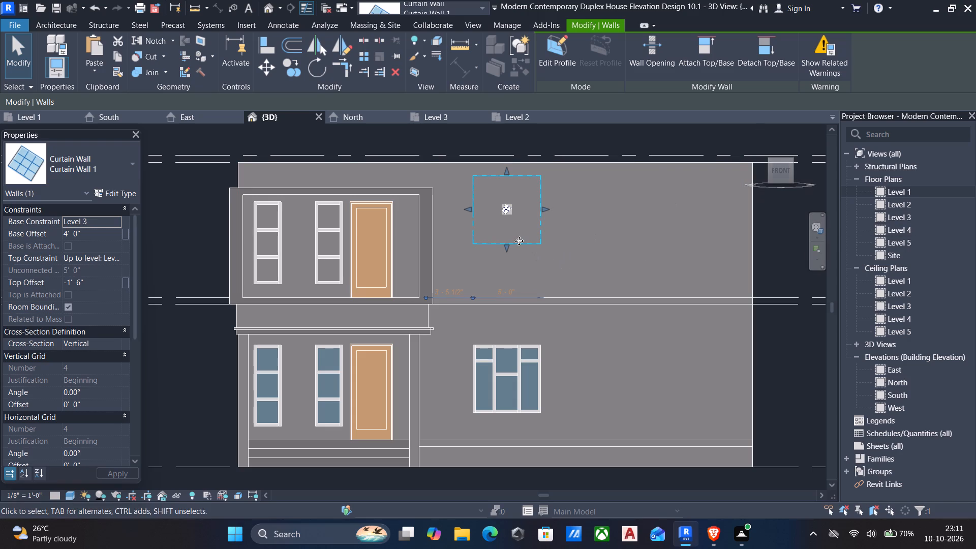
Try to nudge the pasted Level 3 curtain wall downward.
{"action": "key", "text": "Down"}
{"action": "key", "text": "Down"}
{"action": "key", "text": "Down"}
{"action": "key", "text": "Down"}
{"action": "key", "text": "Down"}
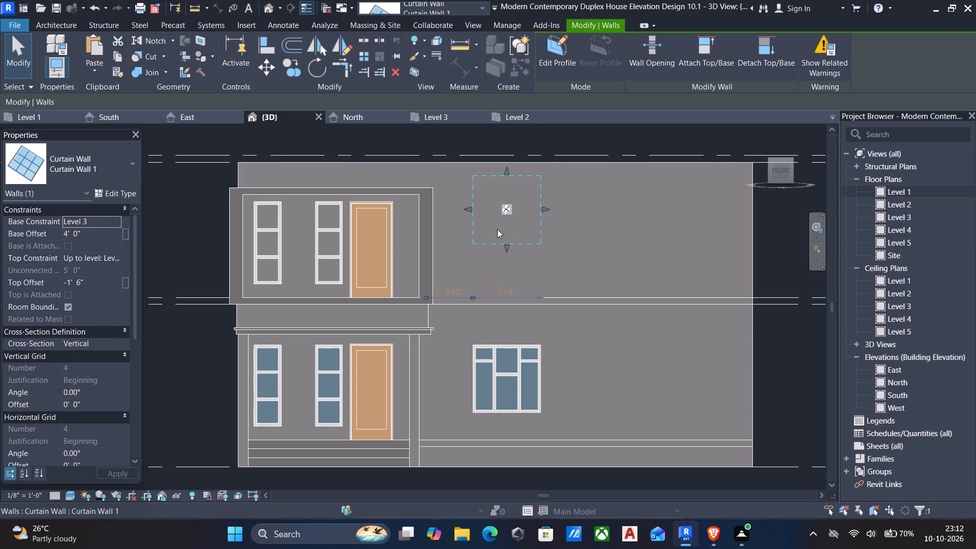
Set the pasted curtain wall's base offset to 2' and its top offset to -2', then change the top offset to -3'.
{"action": "left_click", "coordinate": [96, 234]}
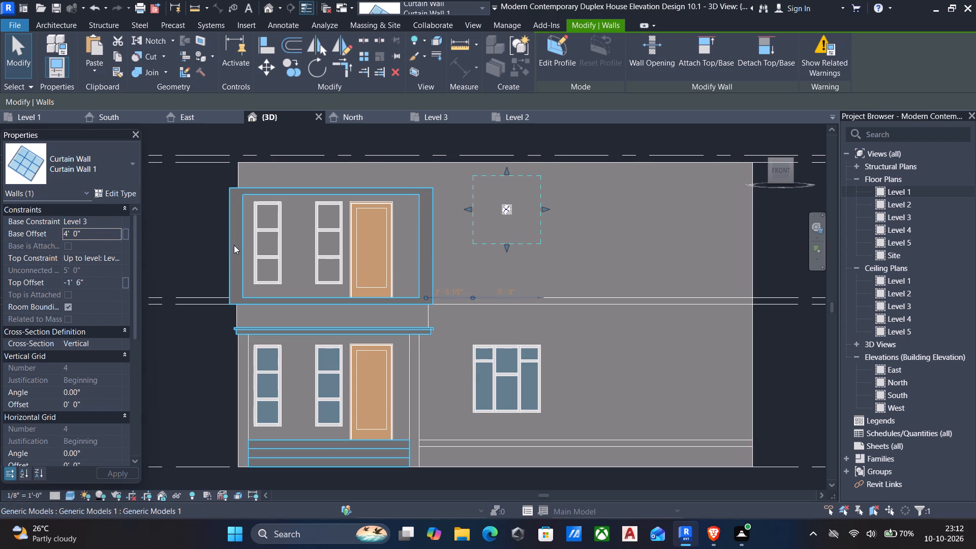
{"action": "left_click", "coordinate": [95, 236]}
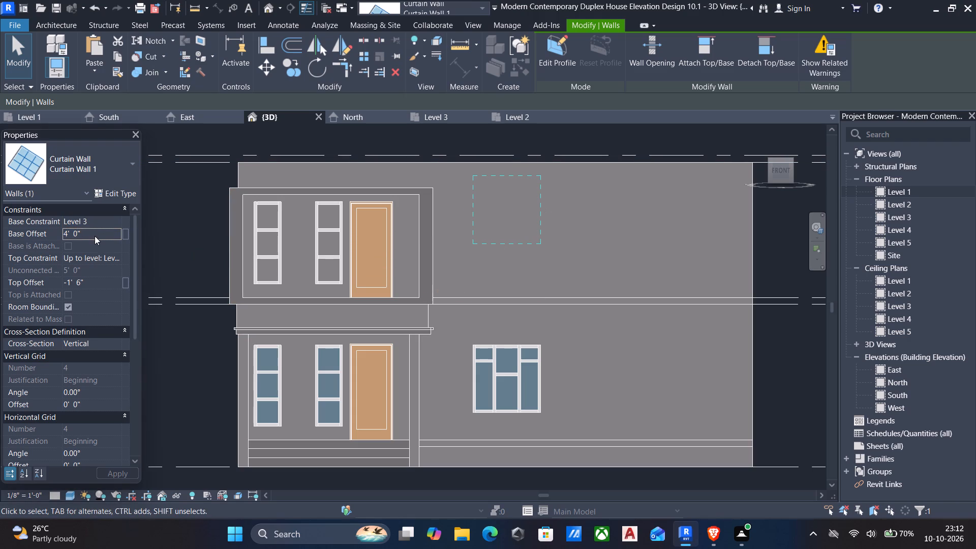
{"action": "type", "text": "2'"}
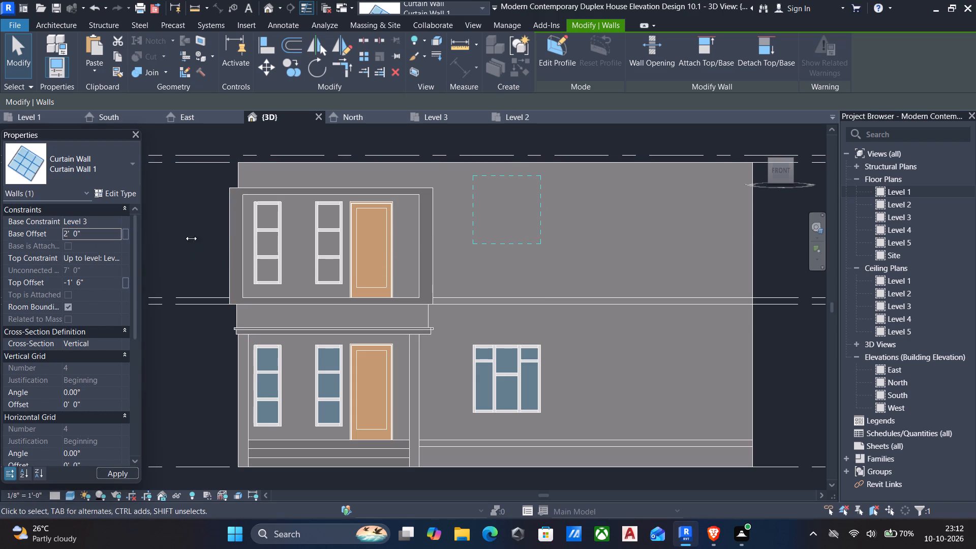
{"action": "left_click", "coordinate": [111, 280]}
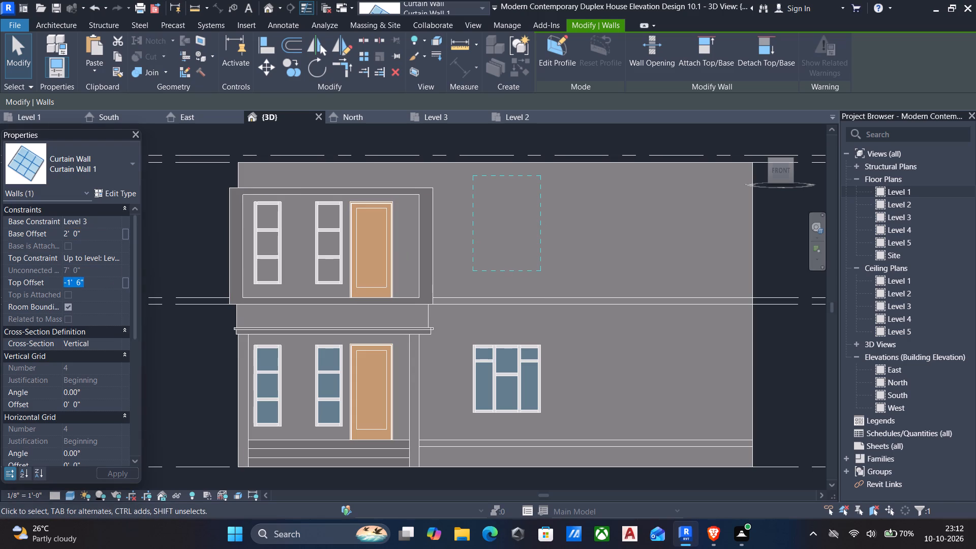
{"action": "key", "text": "minus"}
{"action": "type", "text": "2'"}
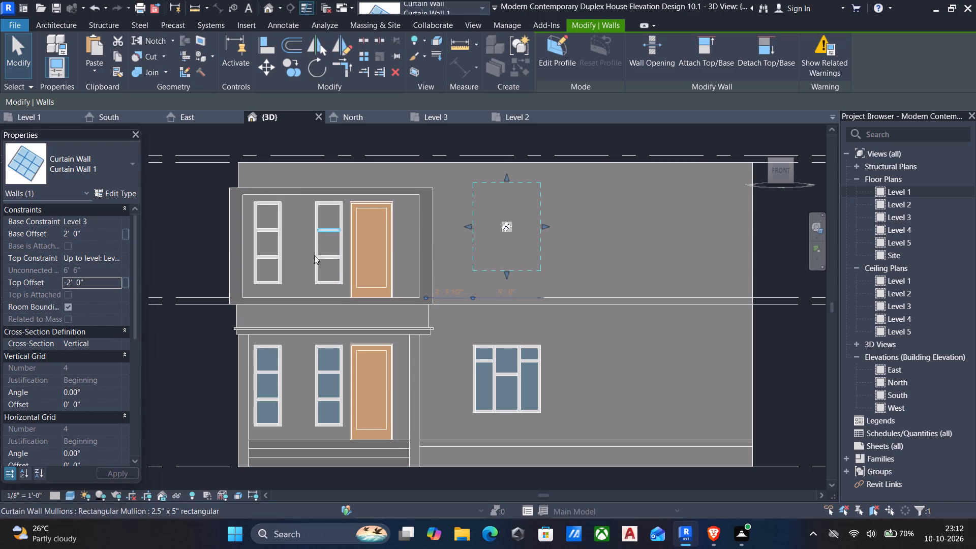
{"action": "left_click", "coordinate": [111, 278]}
{"action": "type", "text": "-3"}
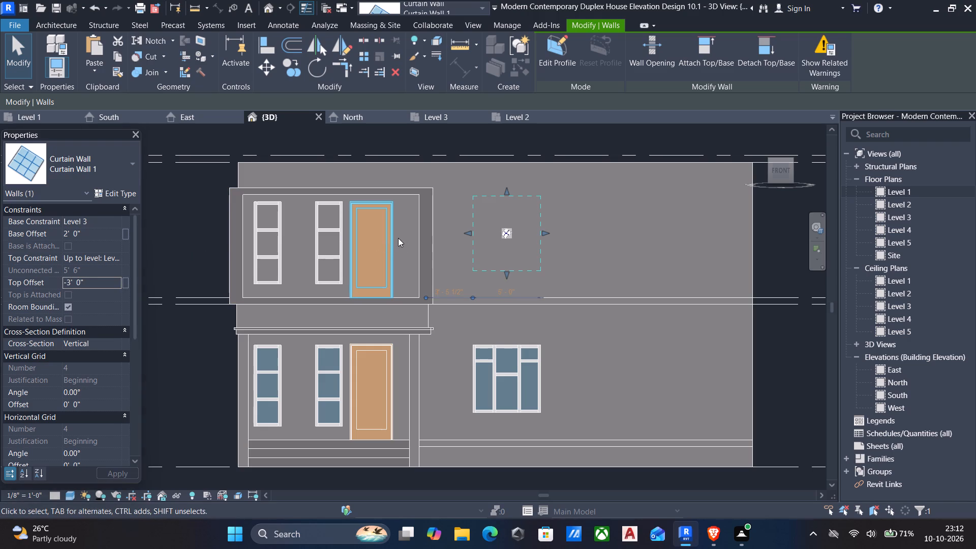
{"action": "key", "text": "Escape"}
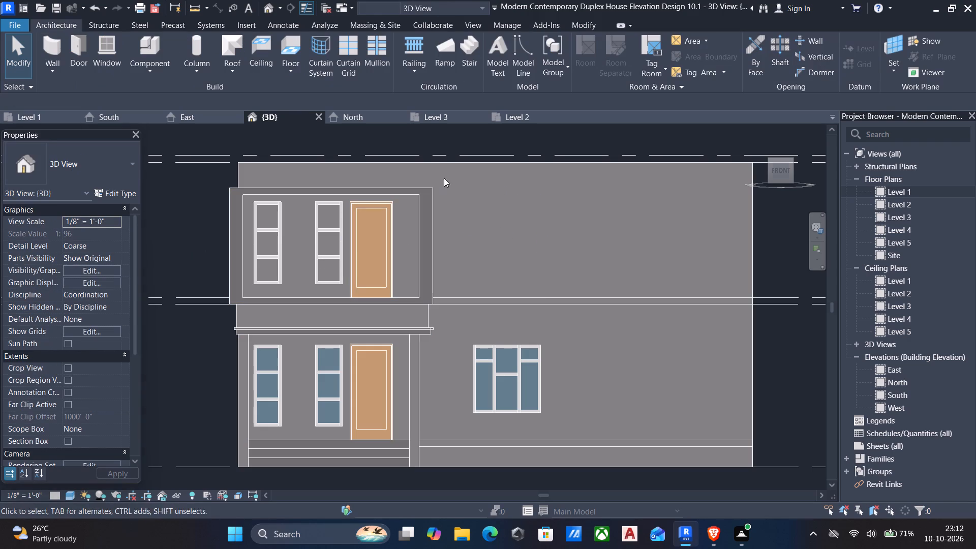
Align the pasted curtain wall's top edge with the top of the narrow Level 3 window beside the door.
{"action": "type", "text": "slal"}
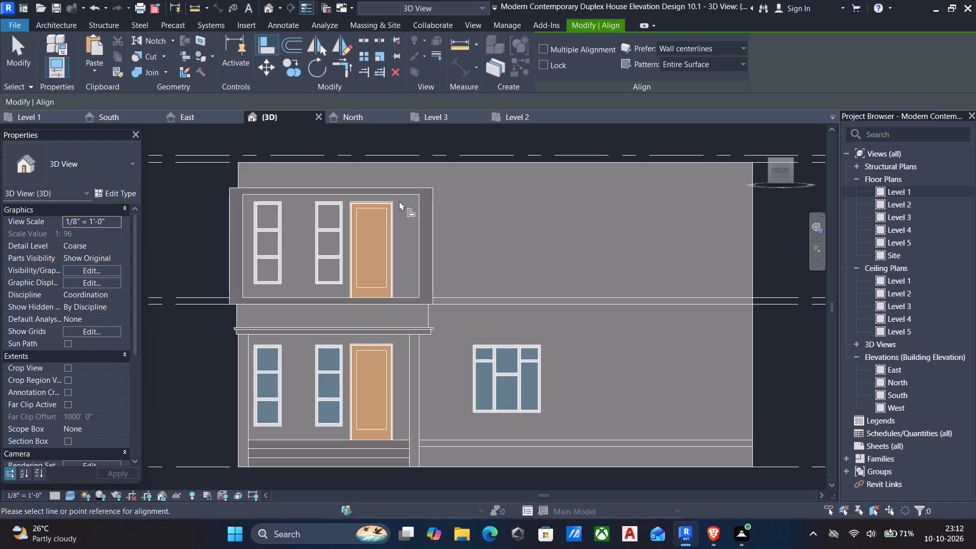
{"action": "left_click", "coordinate": [331, 202]}
{"action": "left_click", "coordinate": [527, 197]}
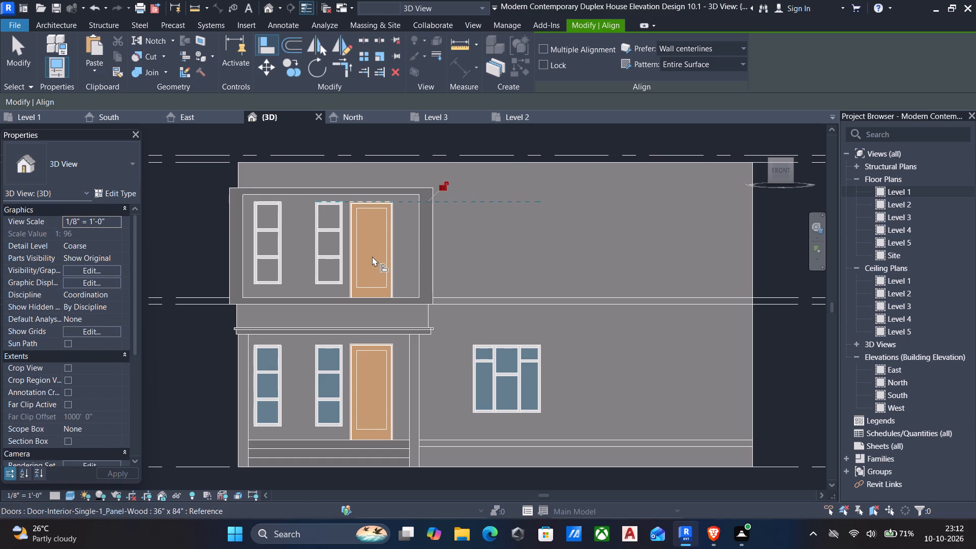
{"action": "key", "text": "Escape"}
{"action": "key", "text": "Escape"}
Compare the height and offset properties of the pasted Level 3 curtain wall with those of the Level 1 window.
{"action": "left_click", "coordinate": [507, 206]}
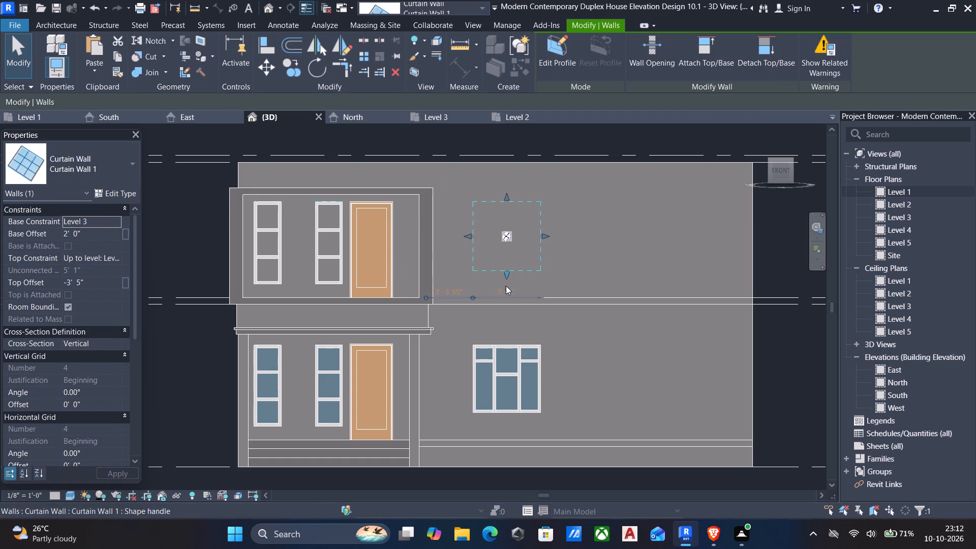
{"action": "left_click", "coordinate": [504, 347]}
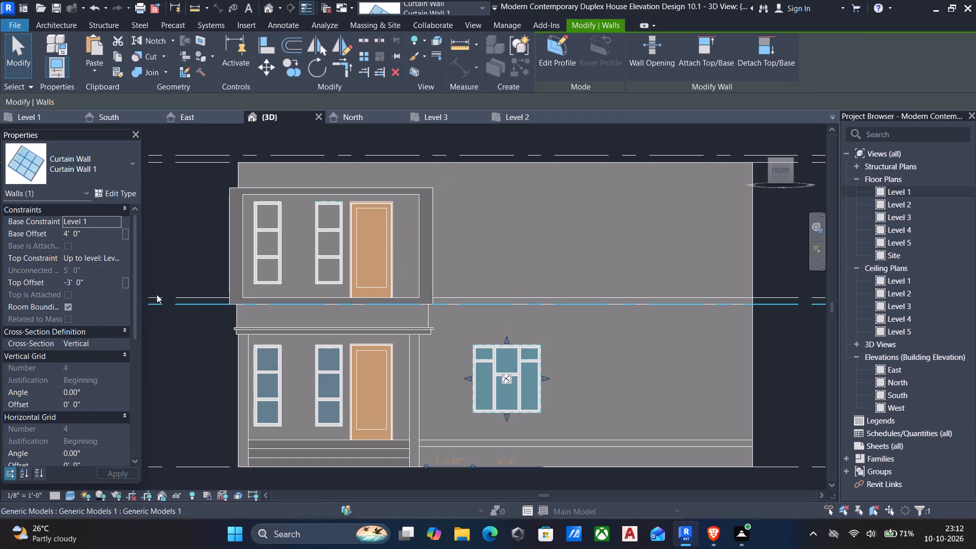
{"action": "left_click", "coordinate": [505, 205]}
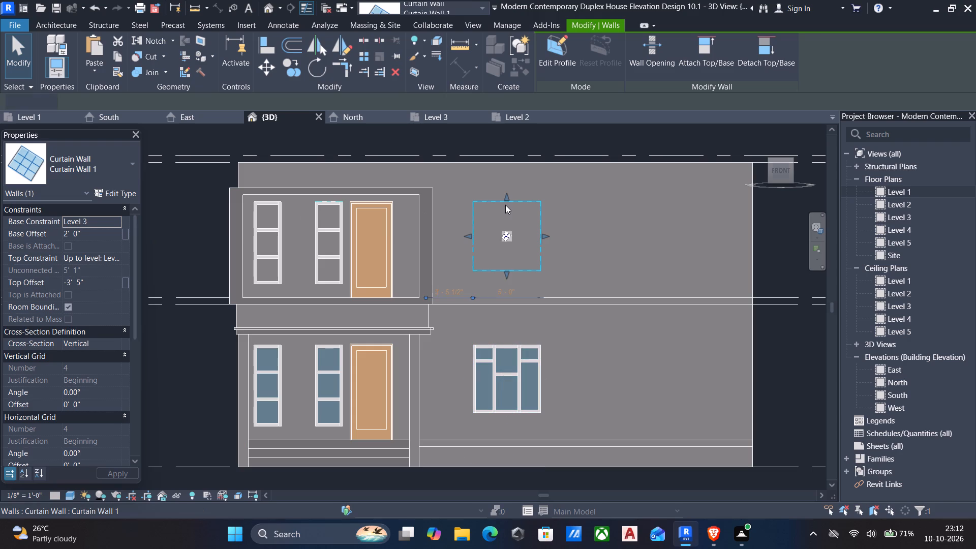
Measure the height of the ground-floor front window from its bottom corner to its top corner.
{"action": "key", "text": "d"}
{"action": "key", "text": "d"}
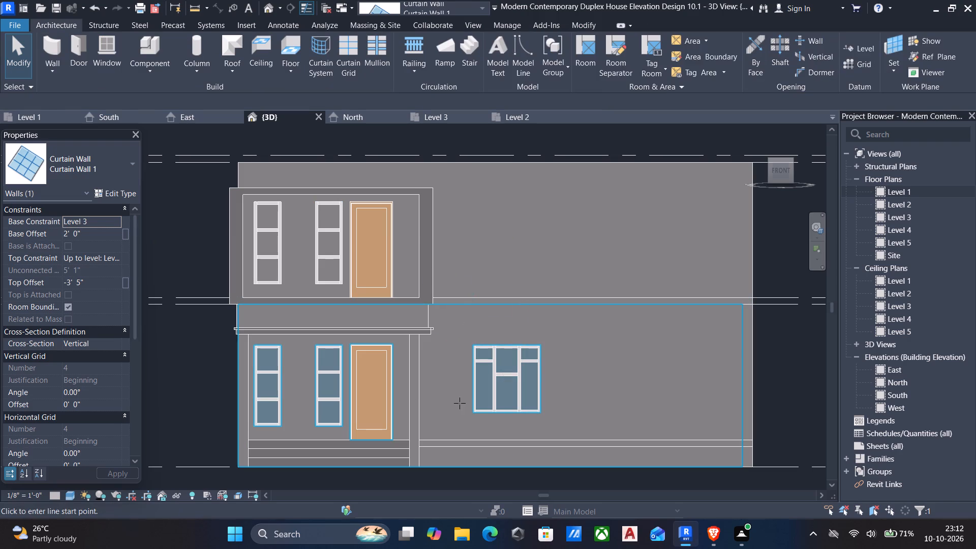
{"action": "scroll", "coordinate": [470, 410], "scroll_direction": "up", "scroll_amount": 4}
{"action": "left_click", "coordinate": [472, 416]}
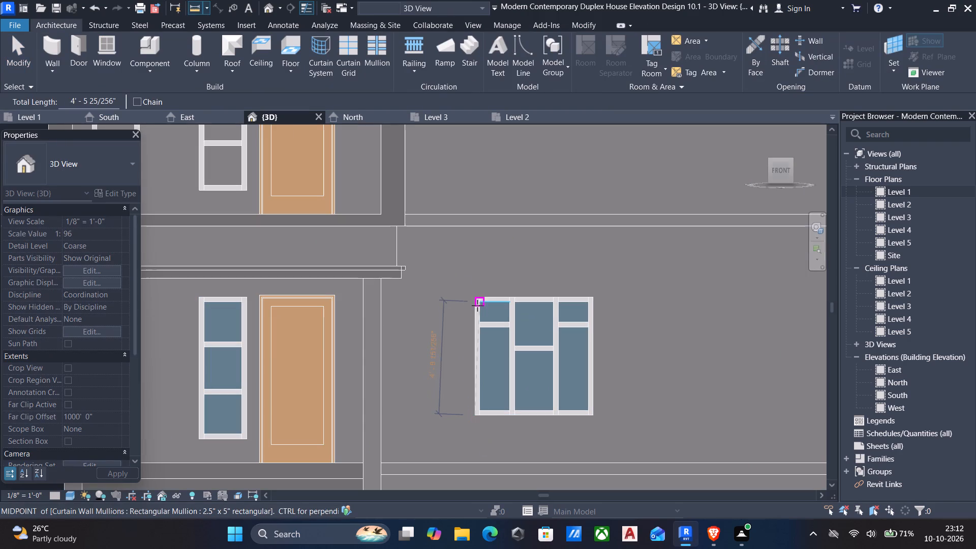
{"action": "scroll", "coordinate": [477, 299], "scroll_direction": "up", "scroll_amount": 5}
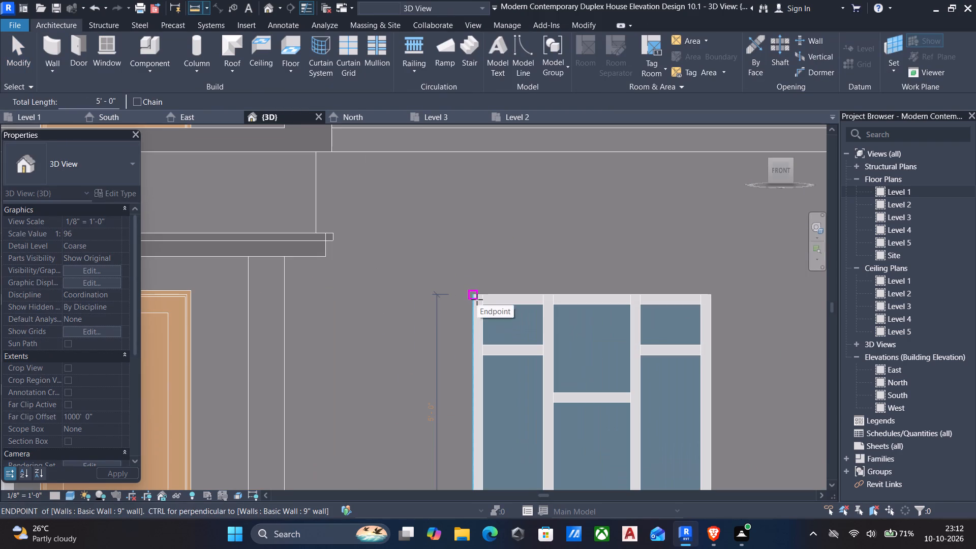
{"action": "middle_click_drag", "start_coordinate": [474, 301], "coordinate": [477, 266]}
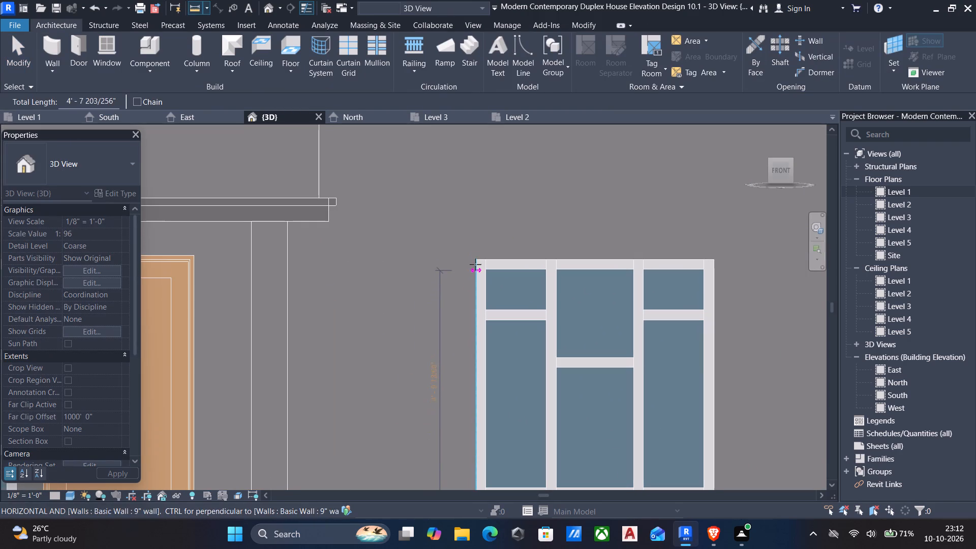
{"action": "left_click", "coordinate": [475, 260]}
Measure the height of the upper-floor curtain wall window above it along its vertical edge.
{"action": "middle_click_drag", "start_coordinate": [474, 238], "coordinate": [481, 366]}
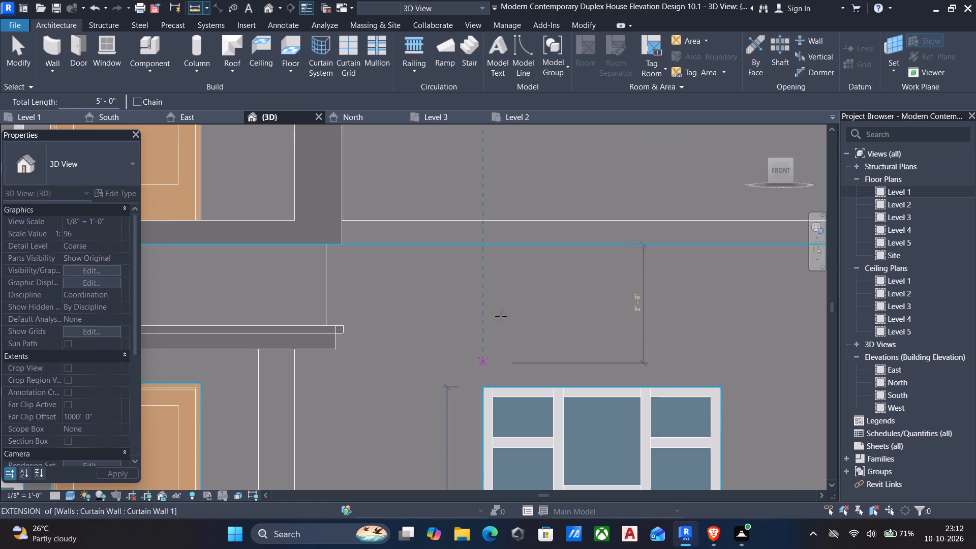
{"action": "scroll", "coordinate": [503, 312], "scroll_direction": "down", "scroll_amount": 5}
{"action": "middle_click_drag", "start_coordinate": [514, 255], "coordinate": [506, 369]}
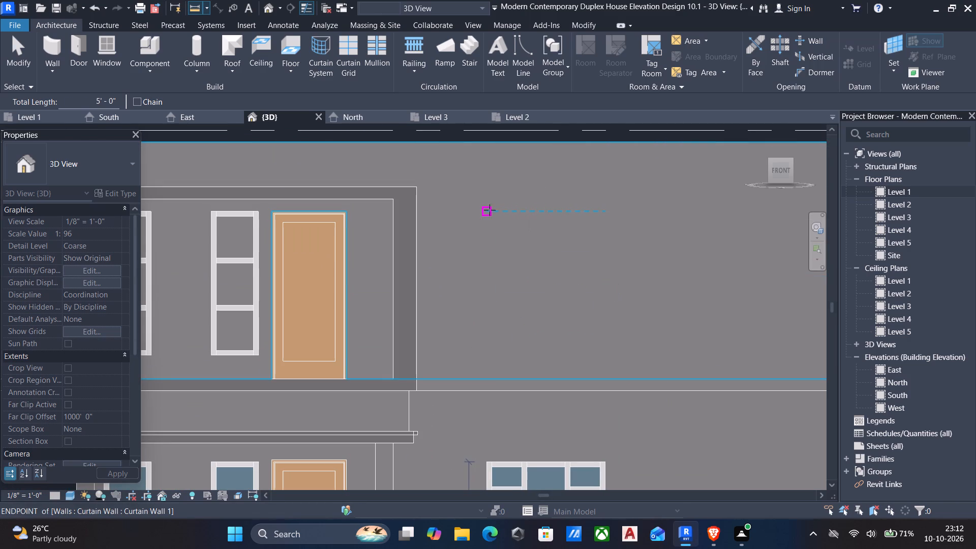
{"action": "left_click", "coordinate": [489, 209]}
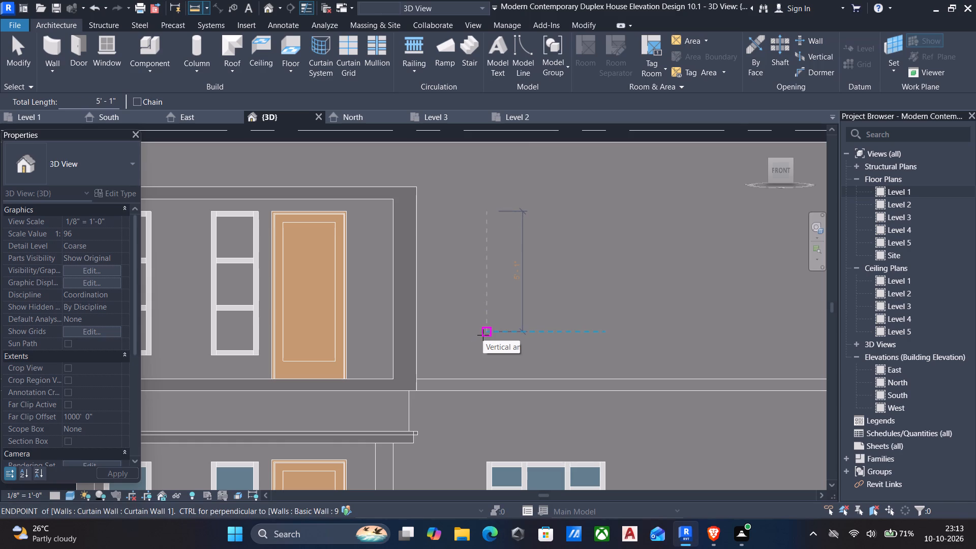
{"action": "left_click", "coordinate": [483, 335]}
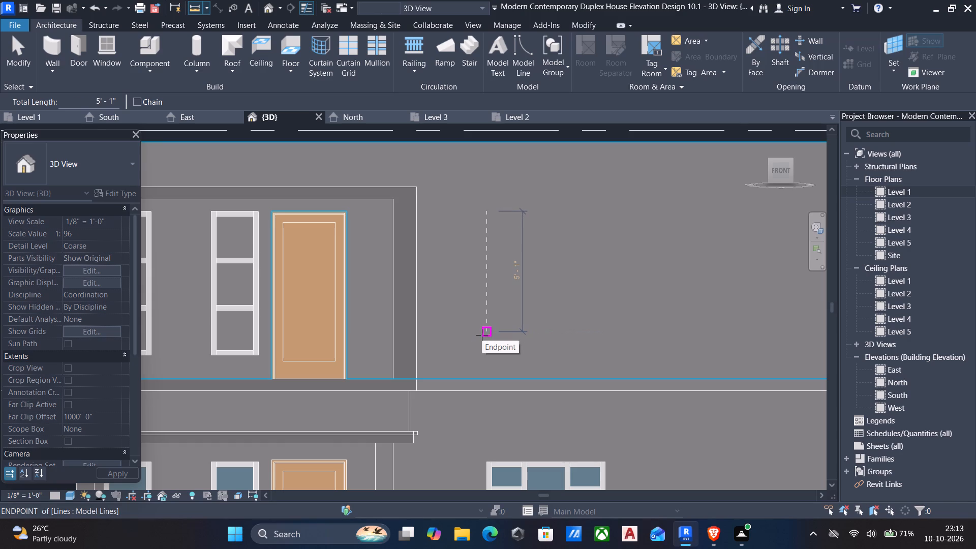
{"action": "key", "text": "Escape"}
{"action": "key", "text": "Escape"}
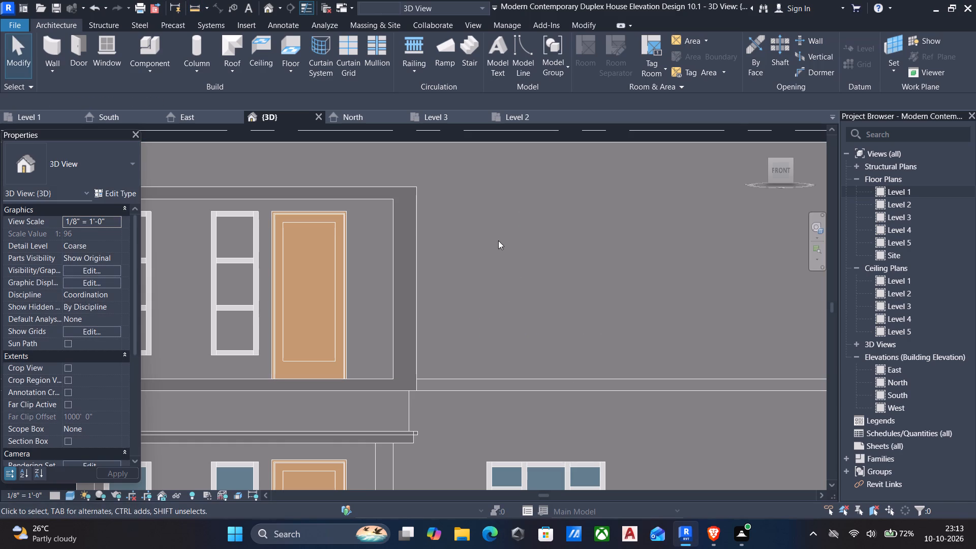
In the Level 3 floor plan, cut the front wall with the three-bay curtain wall window using Cut Geometry.
{"action": "left_click", "coordinate": [904, 223]}
{"action": "left_click", "coordinate": [904, 223]}
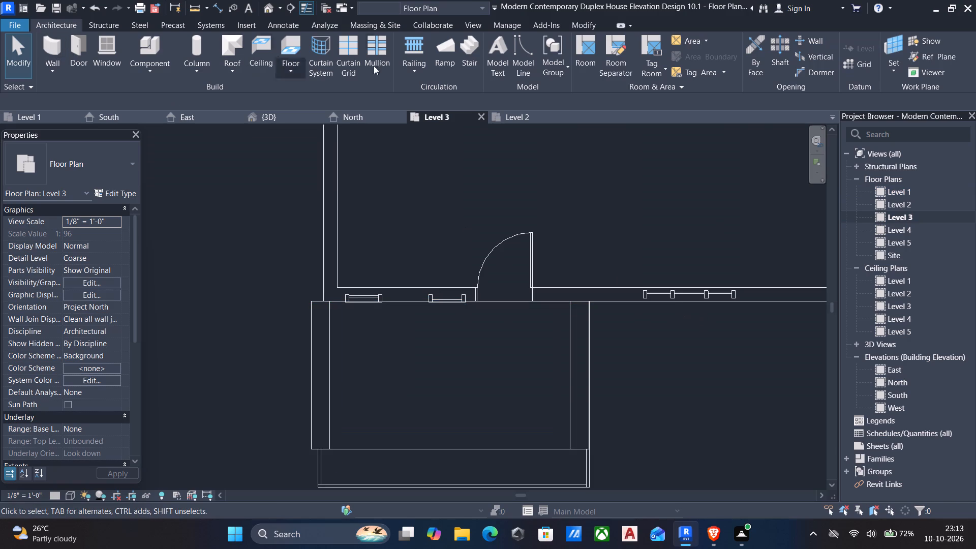
{"action": "type", "text": "li"}
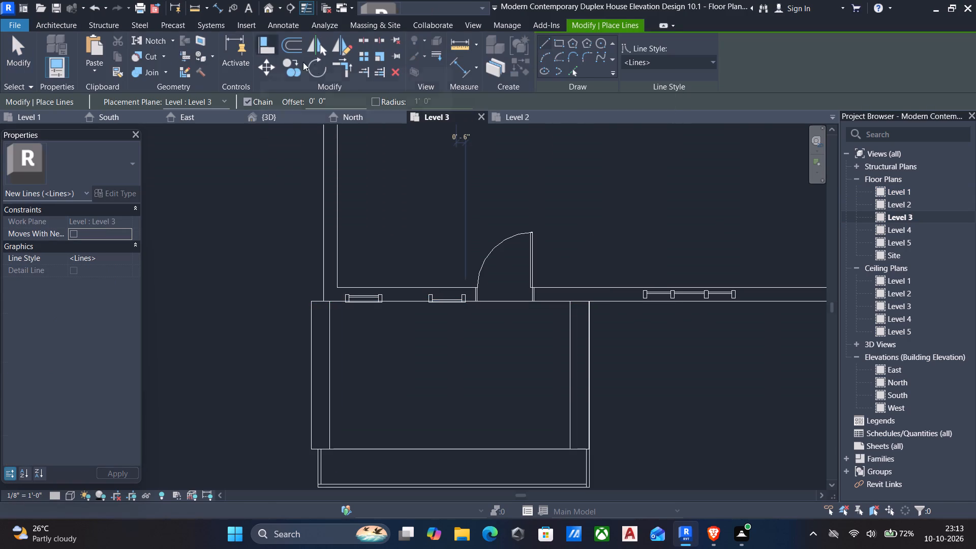
{"action": "left_click", "coordinate": [143, 56]}
{"action": "left_click", "coordinate": [765, 288]}
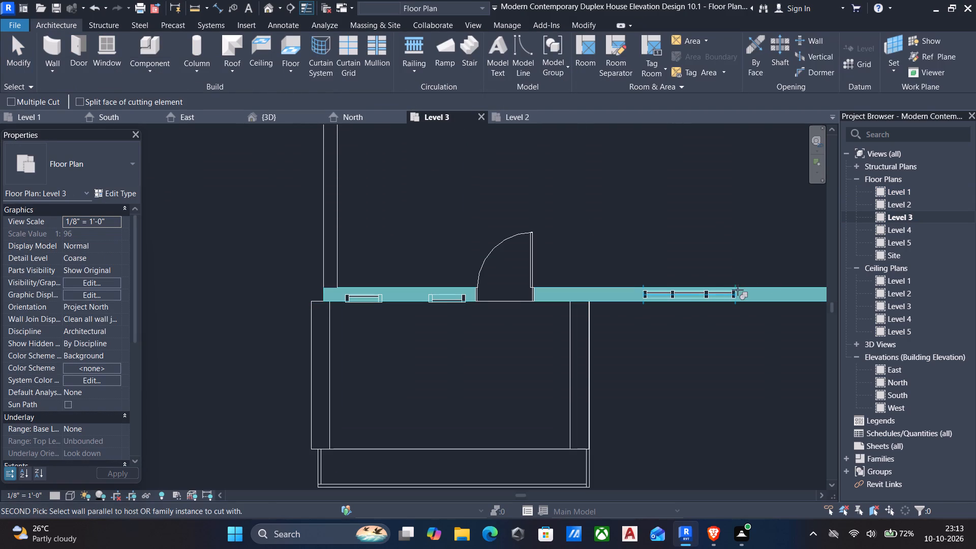
{"action": "left_click", "coordinate": [695, 291]}
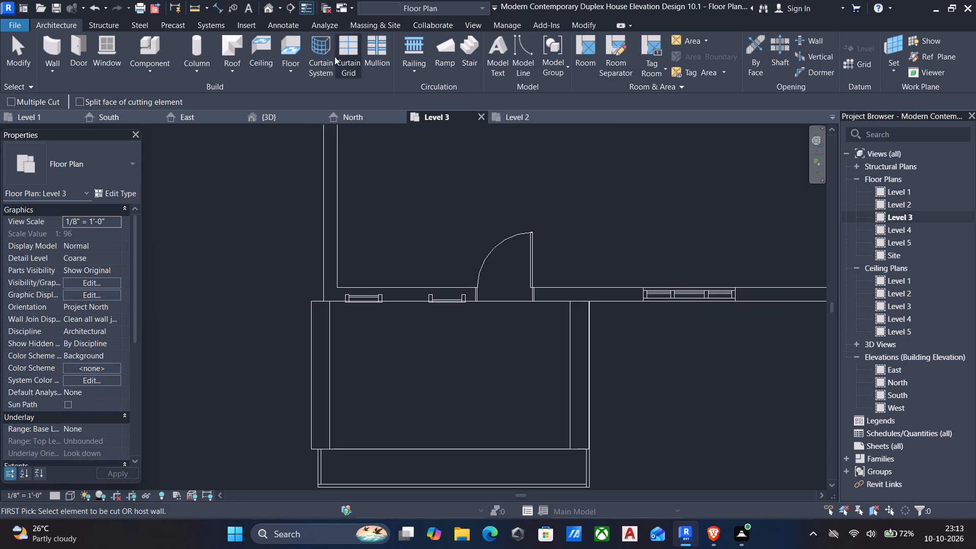
In the 3D view, edit the front porch's in-place generic model and start an extrusion with the 9" front wall's face as work plane.
{"action": "left_click", "coordinate": [267, 10]}
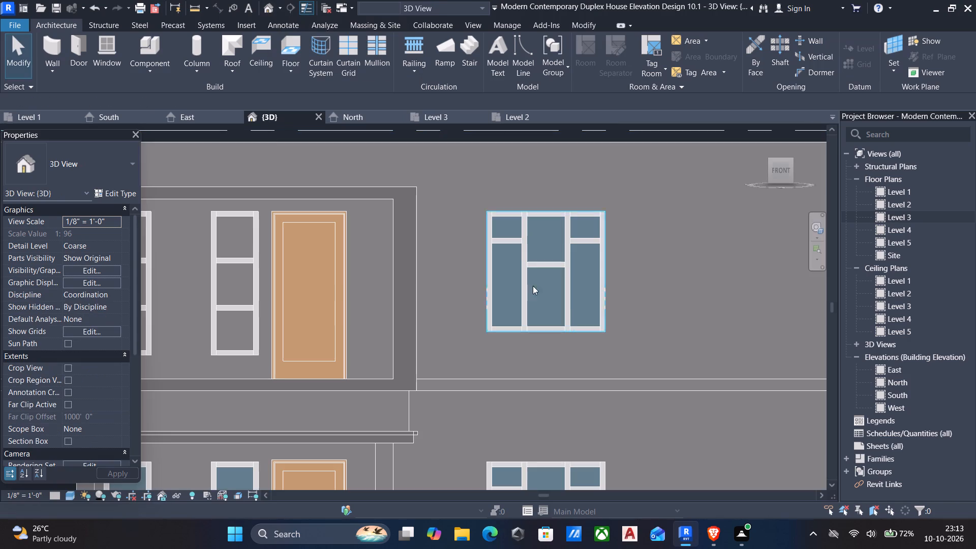
{"action": "scroll", "coordinate": [502, 262], "scroll_direction": "down", "scroll_amount": 4}
{"action": "middle_click_drag", "start_coordinate": [470, 326], "coordinate": [542, 302]}
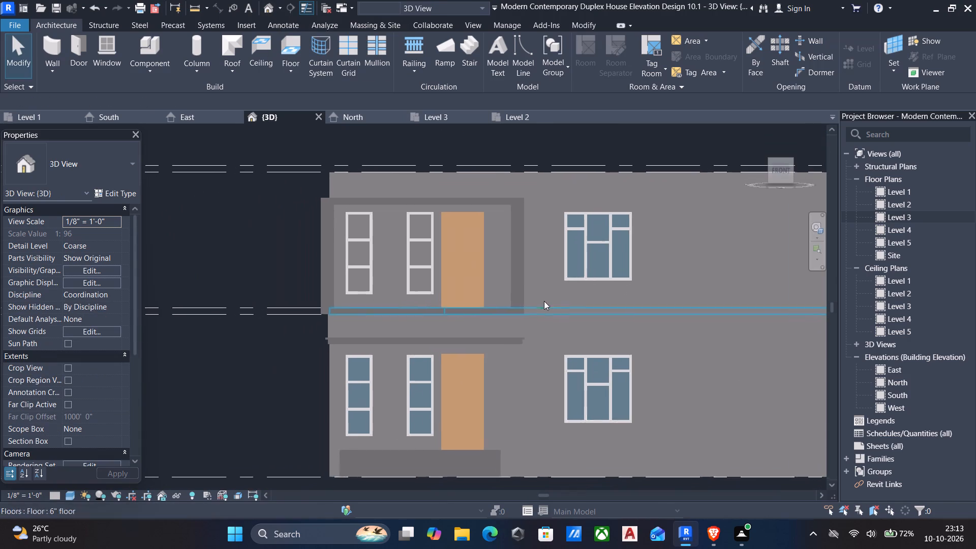
{"action": "middle_click_drag", "start_coordinate": [616, 314], "coordinate": [613, 324]}
{"action": "scroll", "coordinate": [585, 326], "scroll_direction": "down", "scroll_amount": 2}
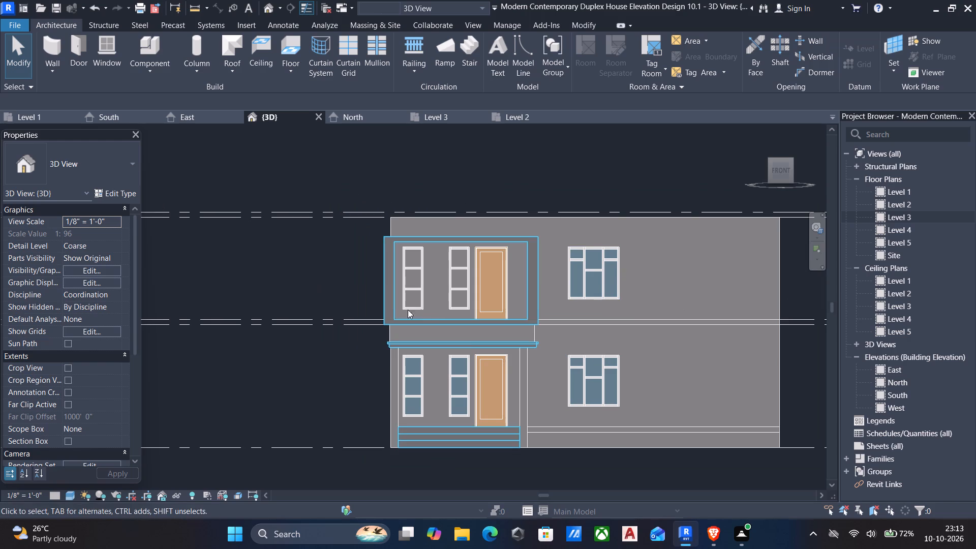
{"action": "left_click", "coordinate": [471, 346]}
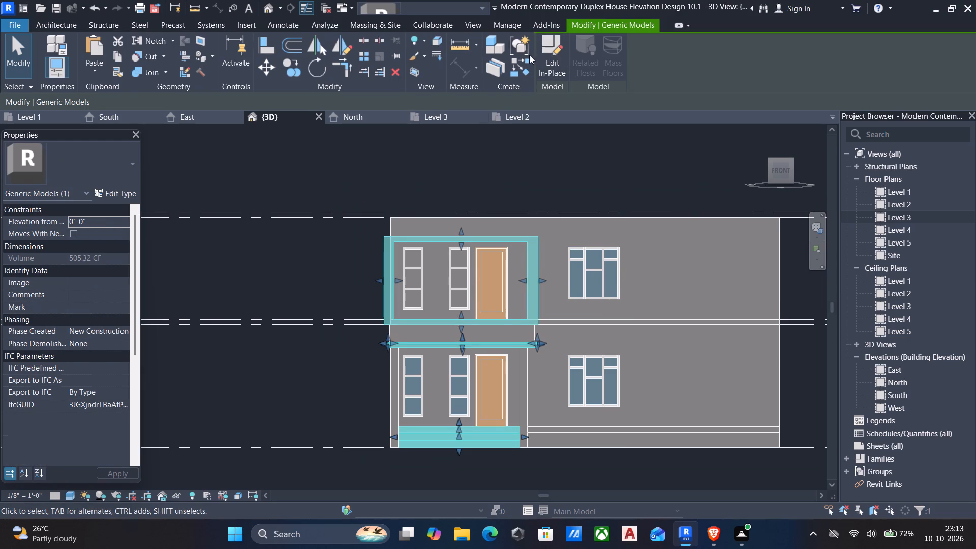
{"action": "left_click", "coordinate": [545, 61]}
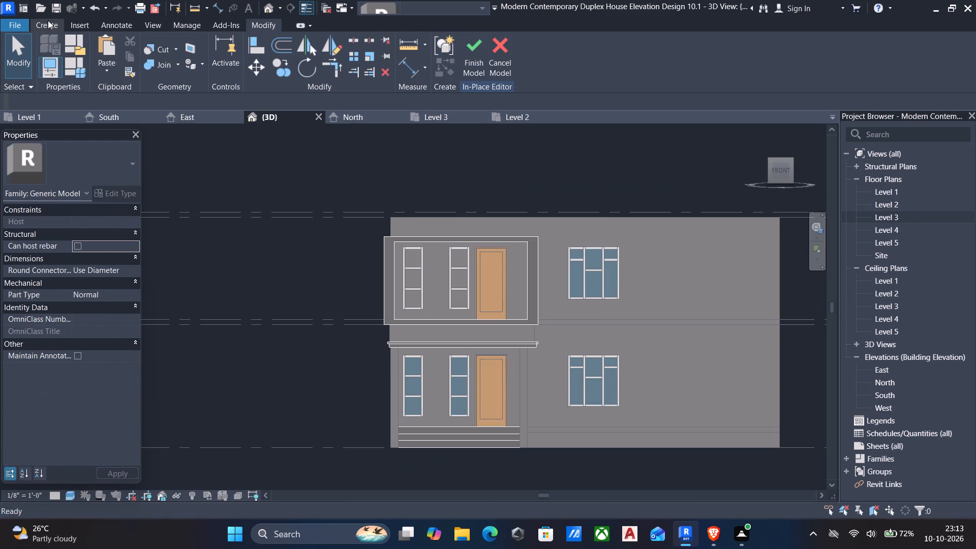
{"action": "left_click", "coordinate": [48, 20]}
{"action": "left_click", "coordinate": [112, 48]}
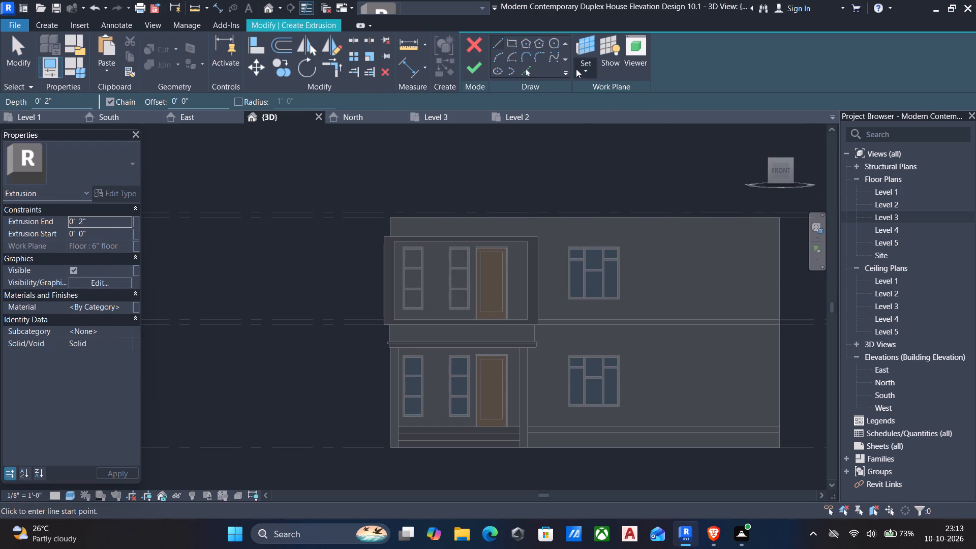
{"action": "left_click", "coordinate": [576, 69]}
{"action": "left_click", "coordinate": [623, 116]}
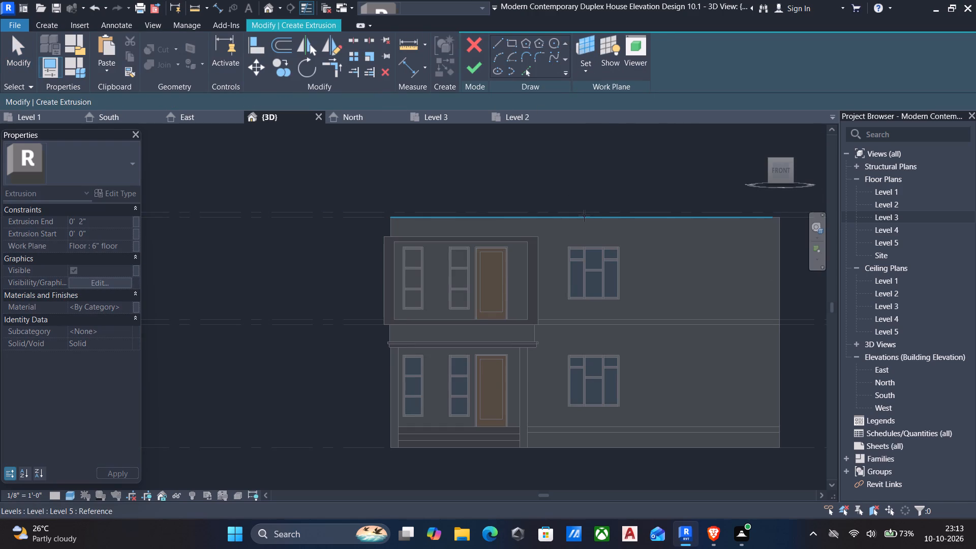
{"action": "left_click", "coordinate": [585, 222]}
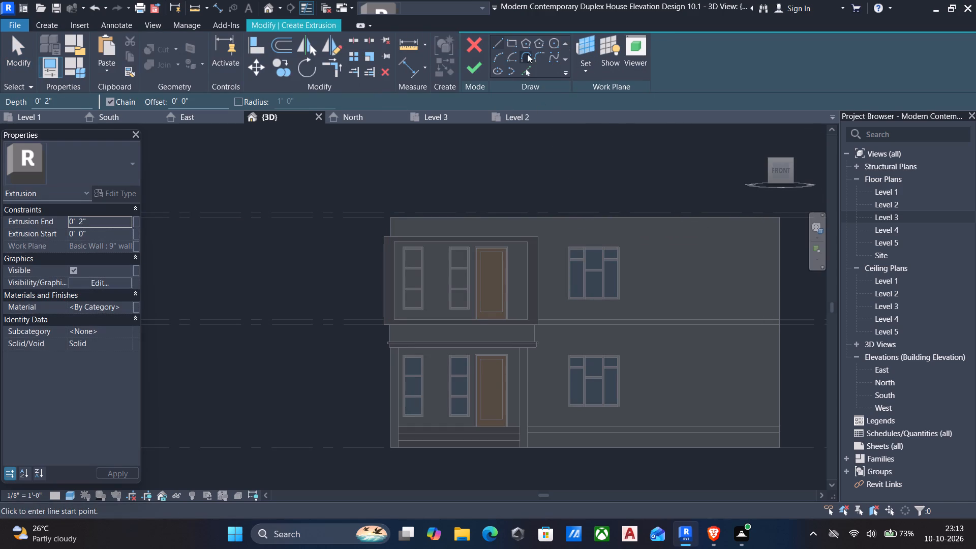
Sketch a rectangle about 19' 7" tall from the upper three-bay window's top corner to the wall base, enclosing both stacked windows.
{"action": "left_click", "coordinate": [510, 45]}
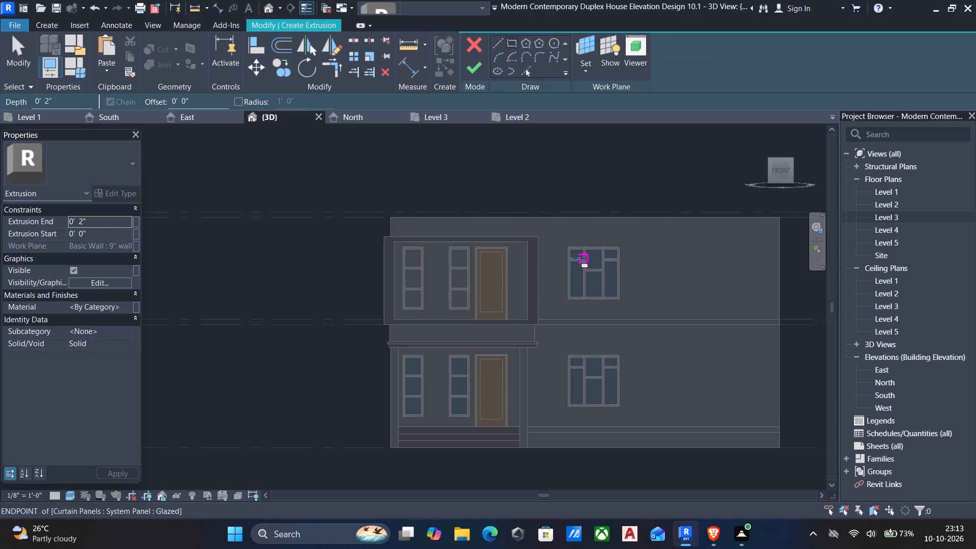
{"action": "scroll", "coordinate": [577, 262], "scroll_direction": "up", "scroll_amount": 5}
{"action": "left_click", "coordinate": [556, 230]}
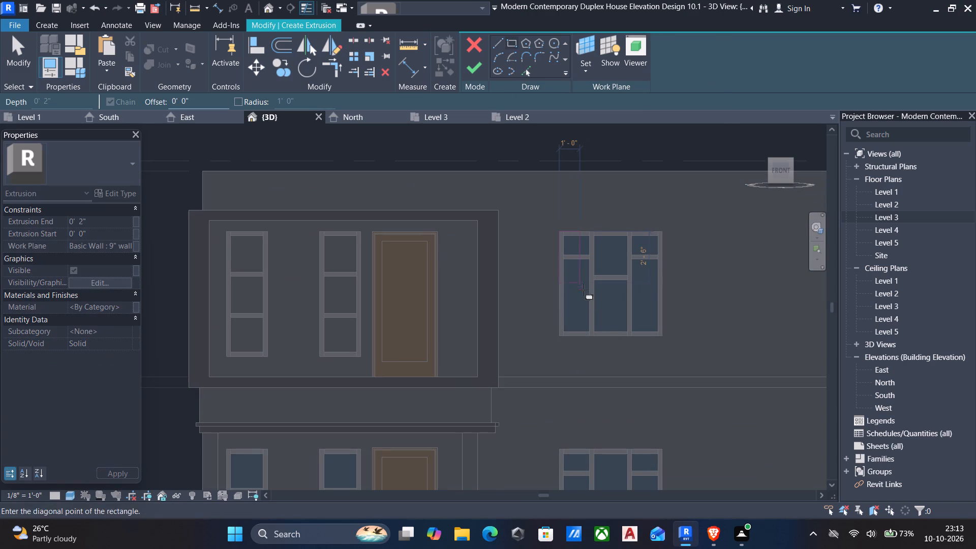
{"action": "middle_click_drag", "start_coordinate": [617, 345], "coordinate": [583, 177]}
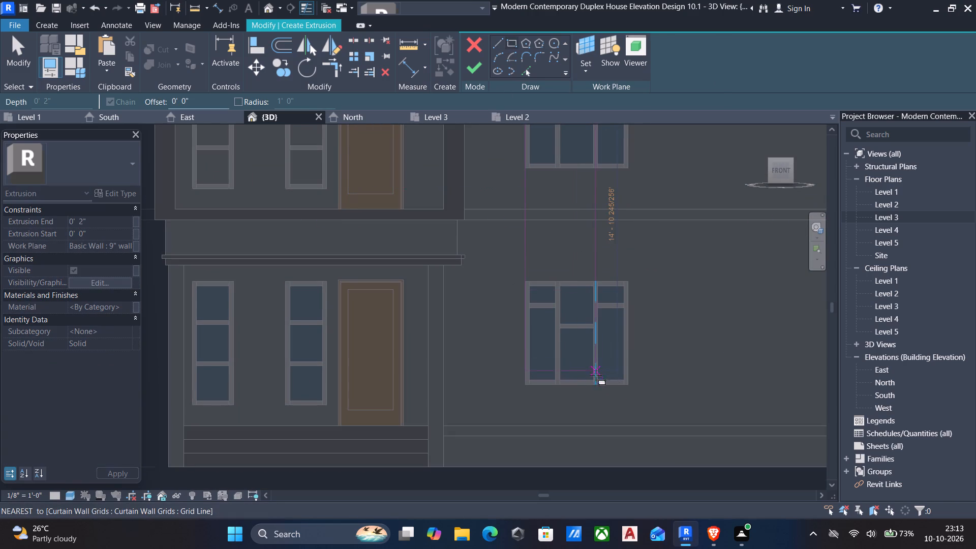
{"action": "left_click", "coordinate": [637, 463]}
{"action": "middle_click_drag", "start_coordinate": [623, 350], "coordinate": [627, 378]}
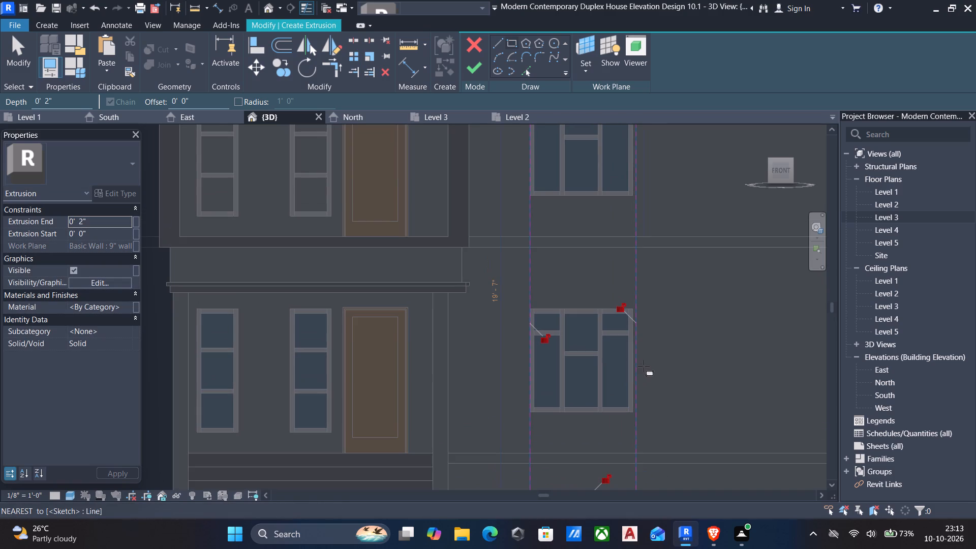
{"action": "key", "text": "Escape"}
Align the rectangle's outer vertical sketch line, on the side away from the doors, with the ground-floor window's edge.
{"action": "key", "text": "a"}
{"action": "key", "text": "l"}
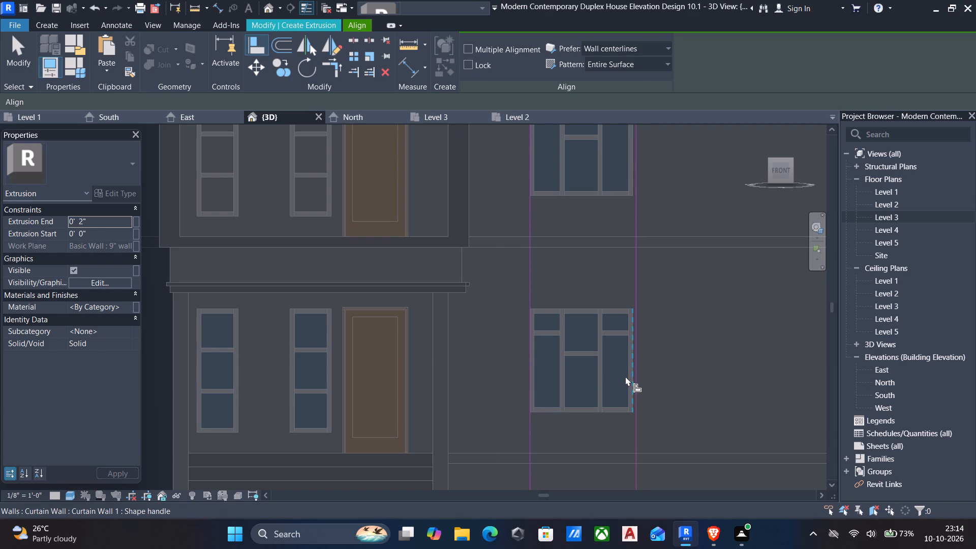
{"action": "left_click", "coordinate": [628, 380]}
{"action": "left_click", "coordinate": [634, 377]}
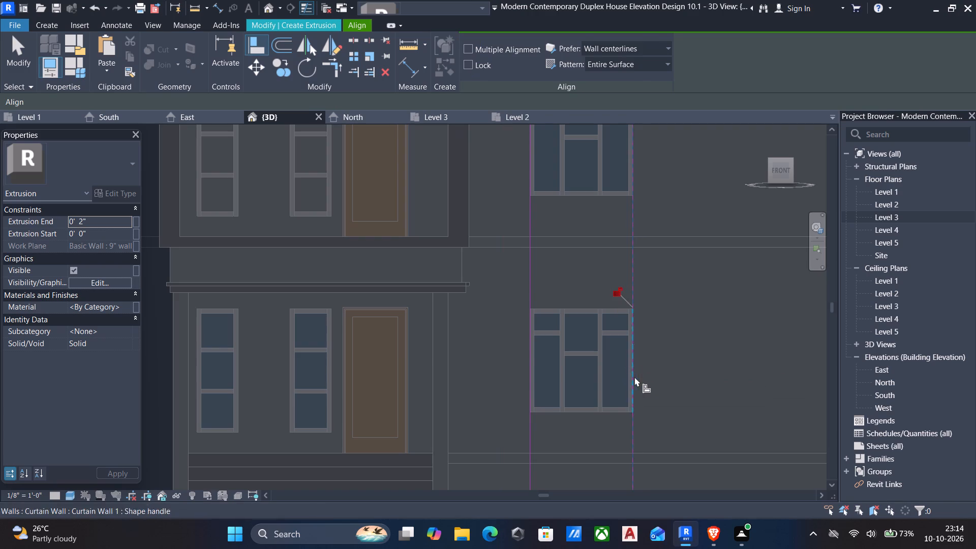
Sketch a second rectangle around the first with a 6" outward offset, from the upper window's top corner to the wall base.
{"action": "middle_click_drag", "start_coordinate": [648, 340], "coordinate": [653, 384]}
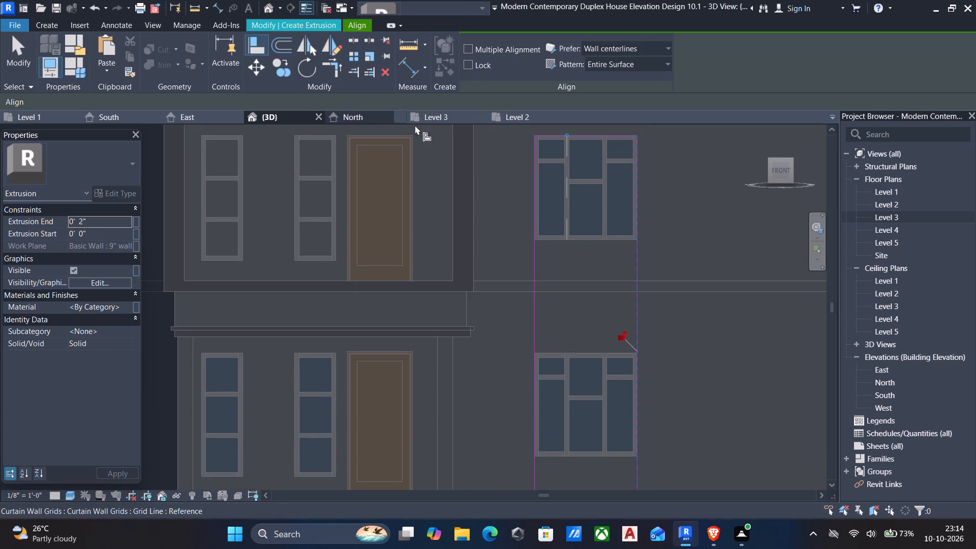
{"action": "left_click", "coordinate": [302, 20]}
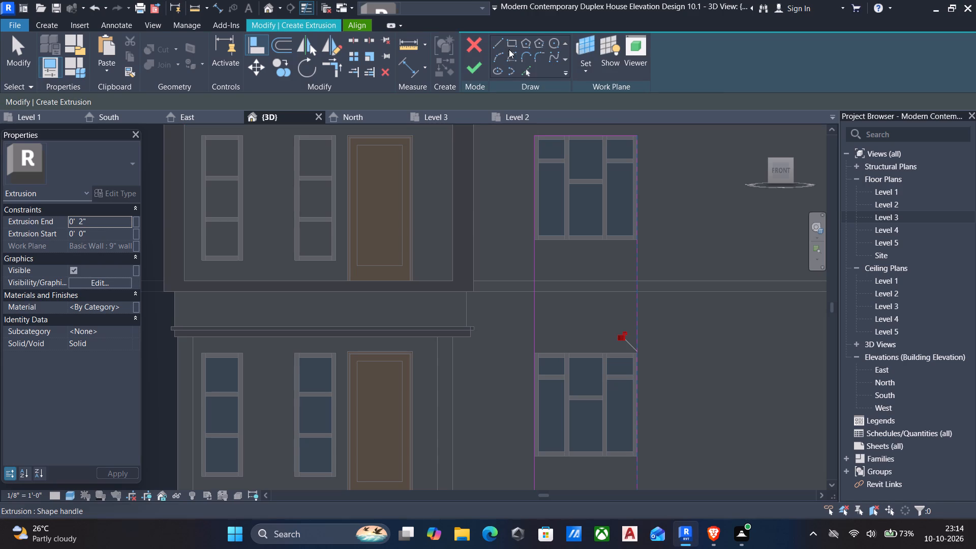
{"action": "left_click", "coordinate": [513, 45]}
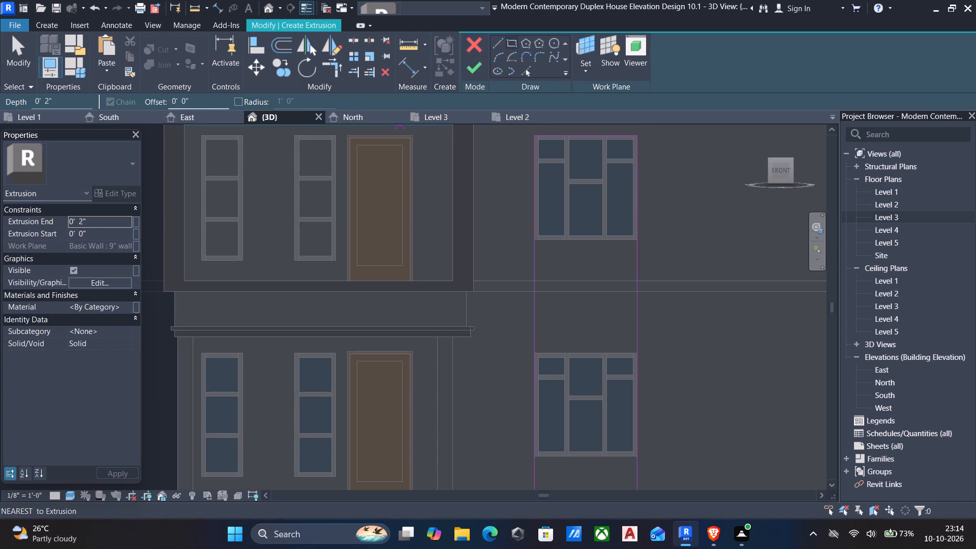
{"action": "left_click_drag", "start_coordinate": [212, 101], "coordinate": [0, 97]}
{"action": "key", "text": "6"}
{"action": "key", "text": "shift+quotedbl"}
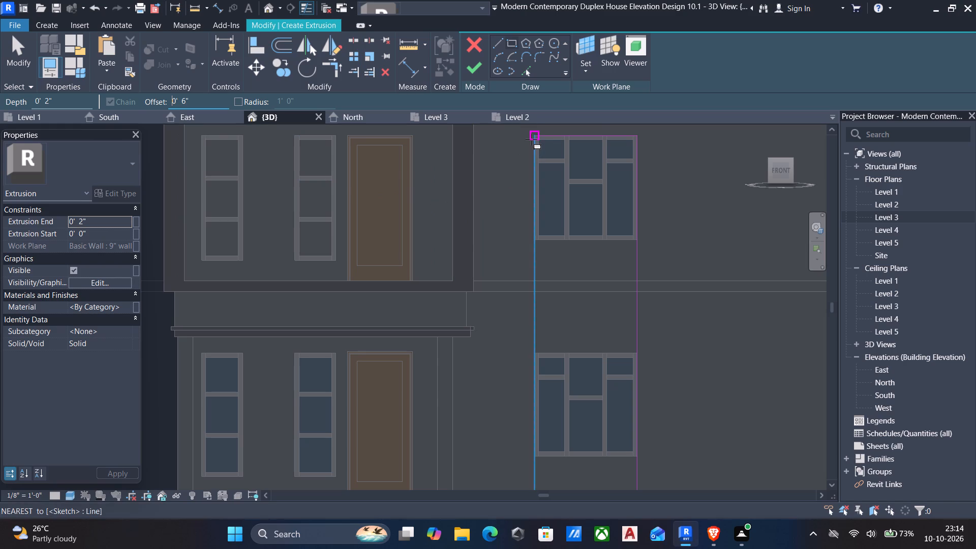
{"action": "left_click_drag", "start_coordinate": [531, 139], "coordinate": [537, 156]}
{"action": "middle_click_drag", "start_coordinate": [597, 294], "coordinate": [569, 201]}
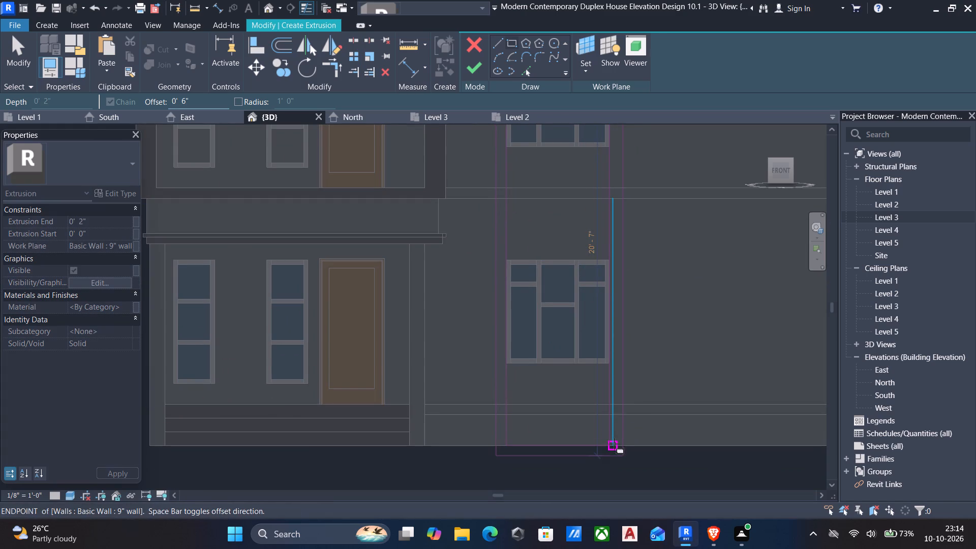
{"action": "left_click", "coordinate": [614, 449]}
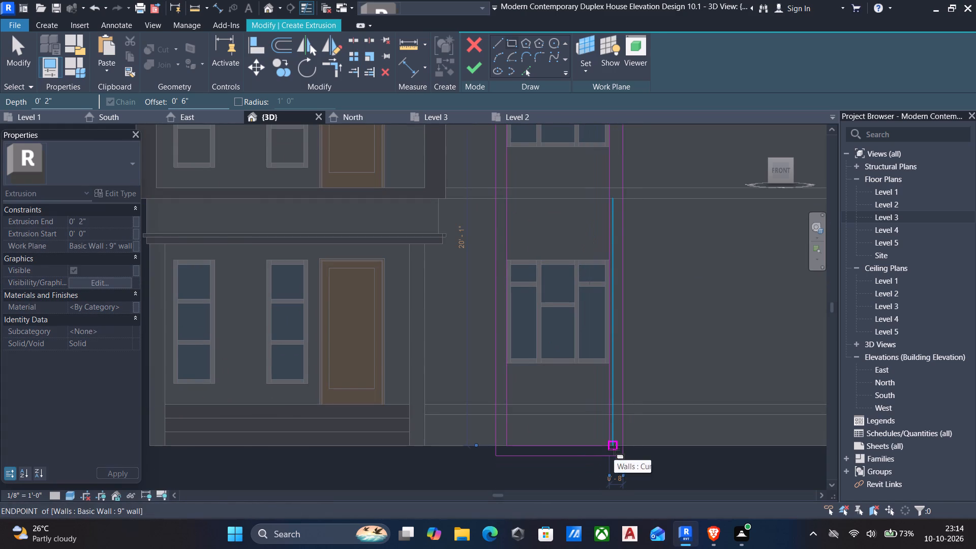
{"action": "key", "text": "Escape"}
{"action": "key", "text": "Escape"}
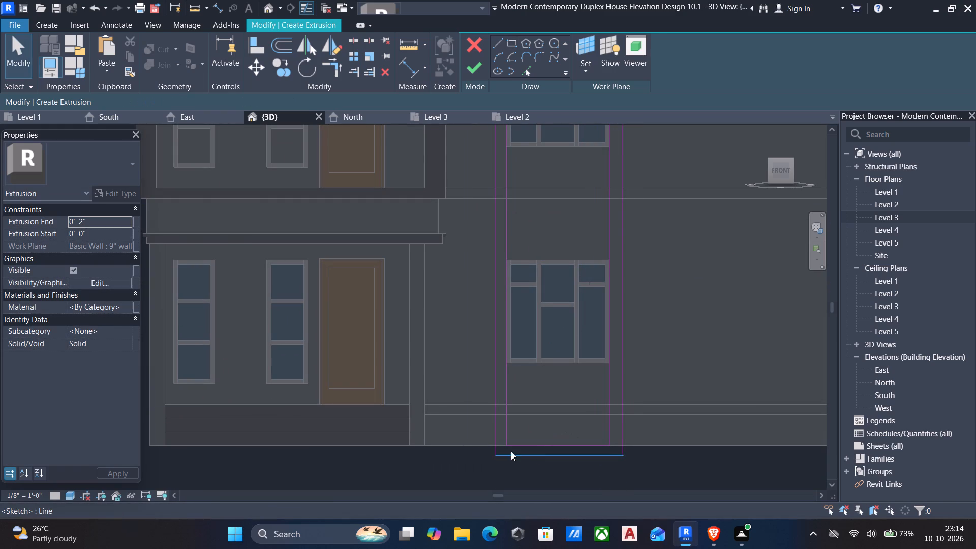
Draw a short line at the wall base on each side, joining the inner rectangle's bottom corner to the outer rectangle's vertical line.
{"action": "left_click", "coordinate": [496, 45]}
{"action": "scroll", "coordinate": [517, 468], "scroll_direction": "up", "scroll_amount": 6}
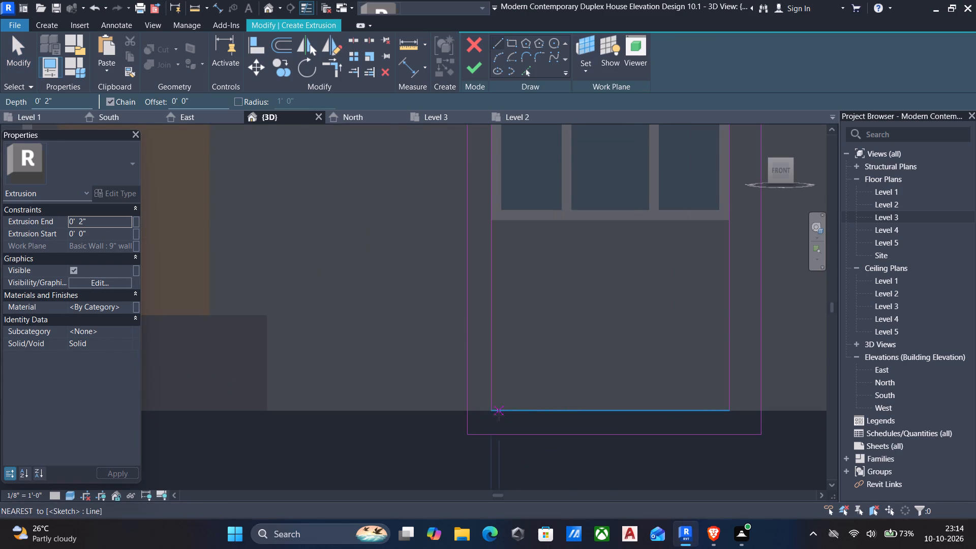
{"action": "left_click", "coordinate": [494, 410]}
{"action": "left_click", "coordinate": [465, 408]}
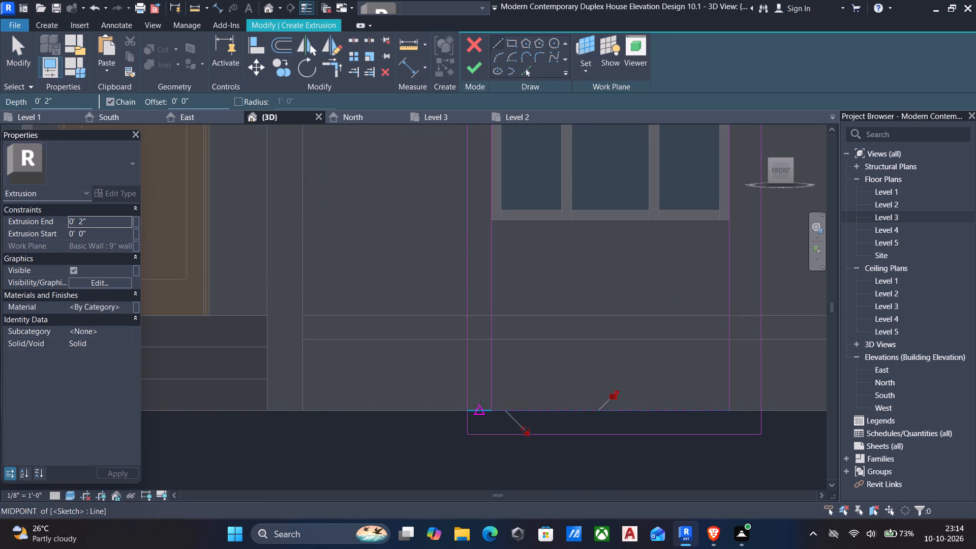
{"action": "key", "text": "Escape"}
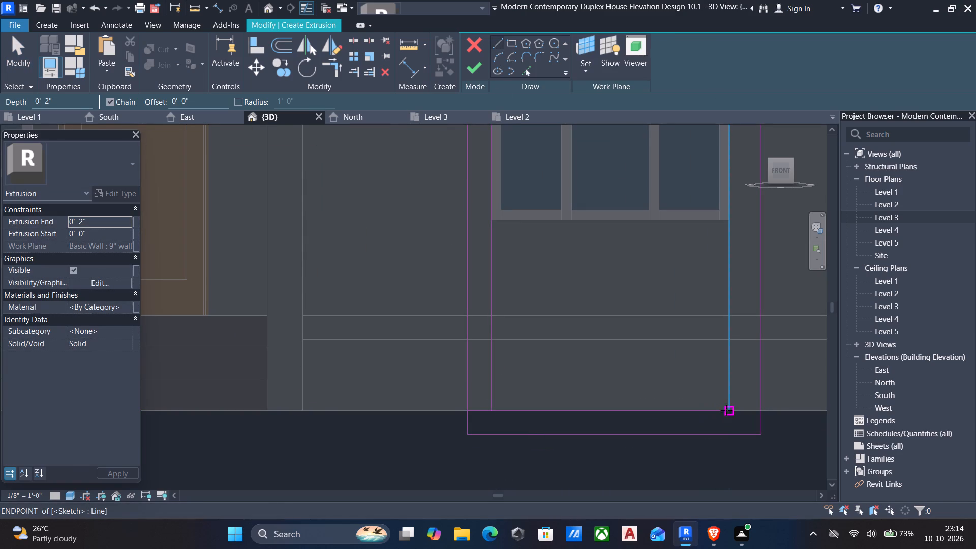
{"action": "left_click", "coordinate": [728, 410]}
{"action": "left_click", "coordinate": [760, 412]}
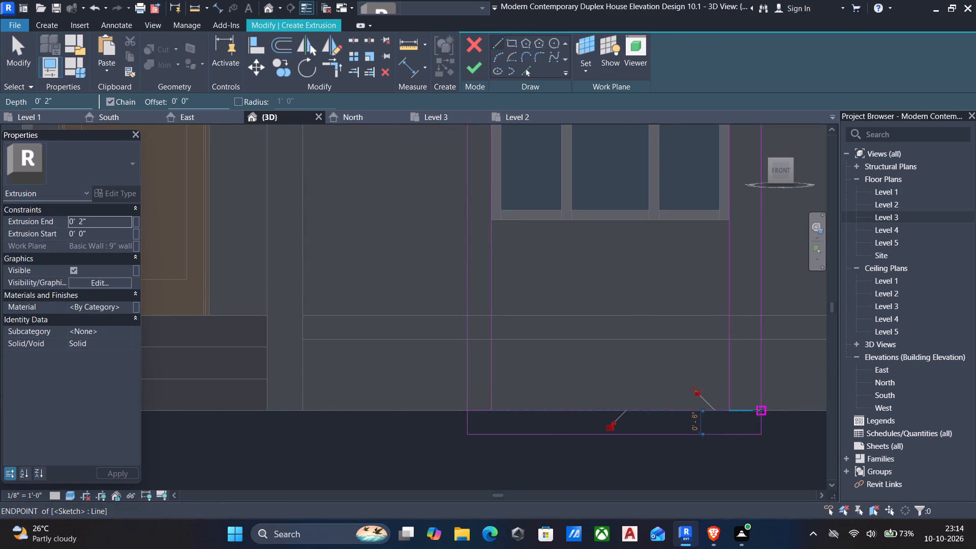
{"action": "key", "text": "Escape"}
{"action": "key", "text": "Escape"}
Delete the bottom horizontal lines of both the outer and the inner sketch rectangles.
{"action": "left_click", "coordinate": [703, 432]}
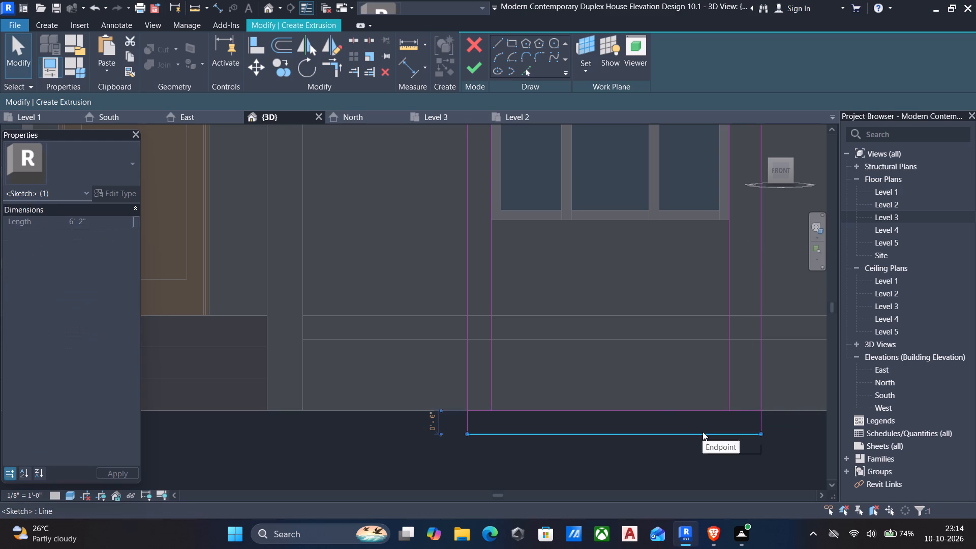
{"action": "key", "text": "Delete"}
{"action": "left_click", "coordinate": [677, 413]}
{"action": "key", "text": "Delete"}
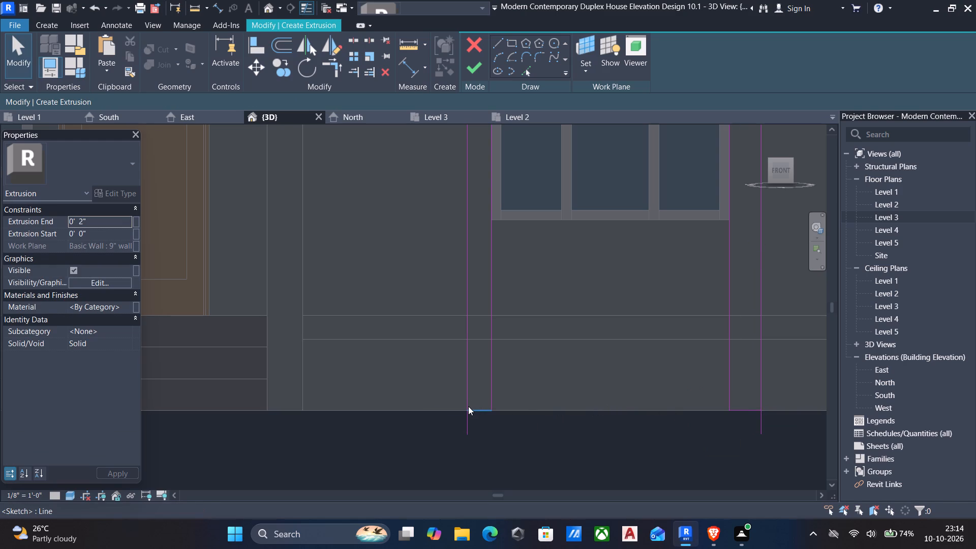
Trim both outer vertical lines to the short lines at the wall base and finish the surround frame's extrusion sketch.
{"action": "type", "text": "tr"}
{"action": "left_click", "coordinate": [469, 391]}
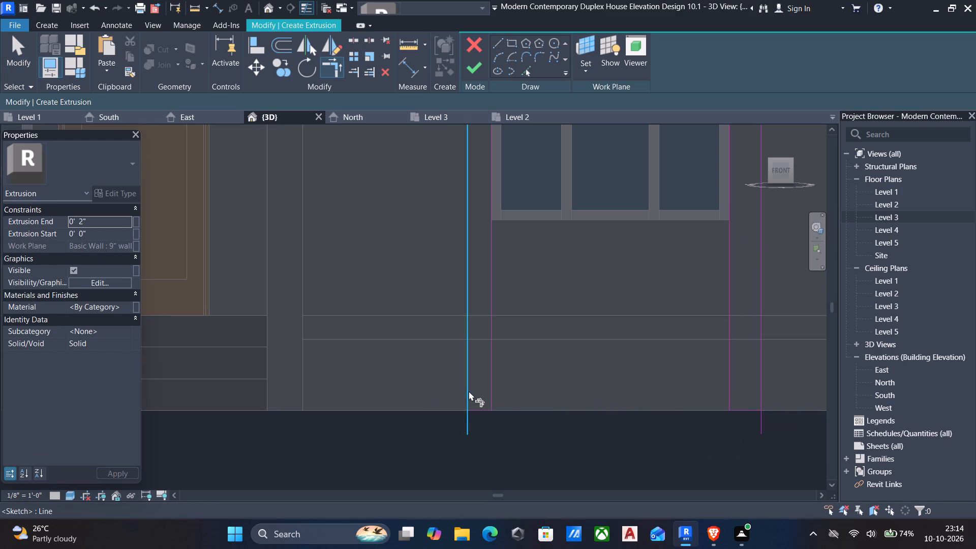
{"action": "left_click", "coordinate": [484, 408]}
{"action": "left_click", "coordinate": [764, 389]}
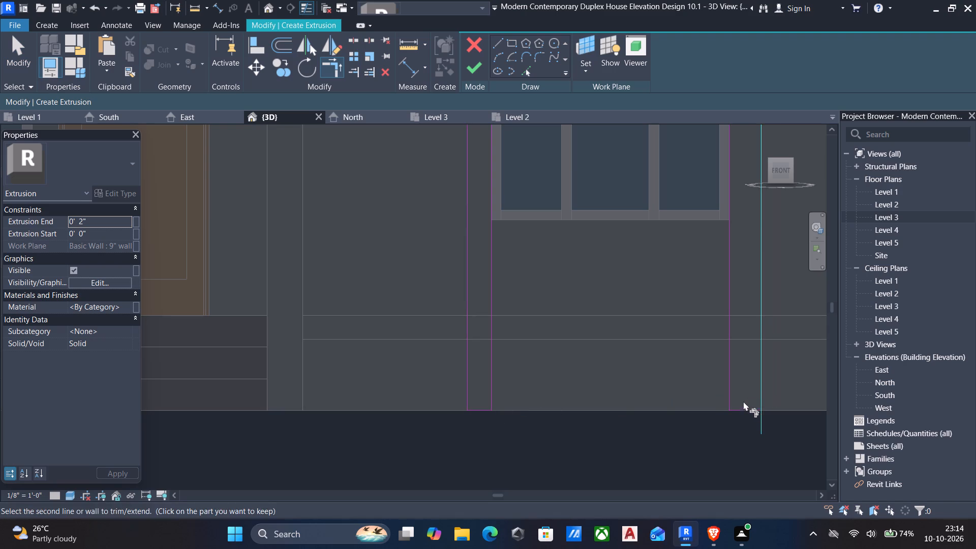
{"action": "left_click", "coordinate": [742, 408]}
{"action": "middle_click_drag", "start_coordinate": [631, 356], "coordinate": [637, 420]}
{"action": "scroll", "coordinate": [637, 415], "scroll_direction": "down", "scroll_amount": 6}
{"action": "middle_click_drag", "start_coordinate": [638, 268], "coordinate": [632, 370]}
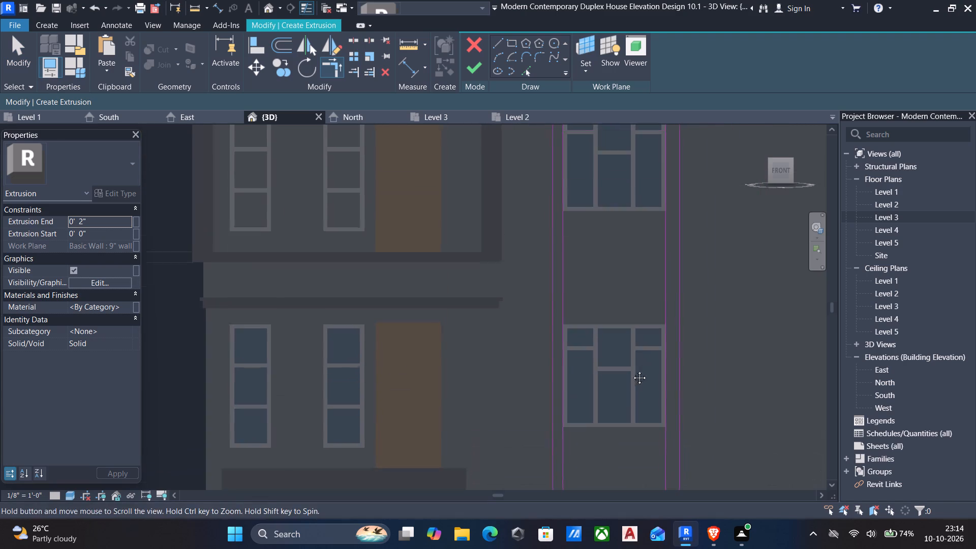
{"action": "middle_click_drag", "start_coordinate": [632, 370], "coordinate": [632, 375]}
{"action": "middle_click_drag", "start_coordinate": [617, 229], "coordinate": [615, 374]}
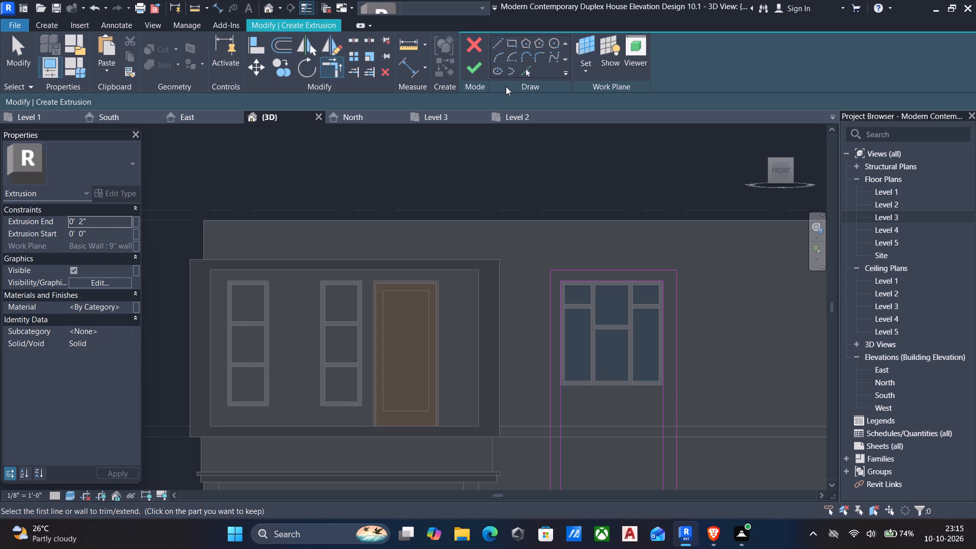
{"action": "left_click", "coordinate": [469, 67]}
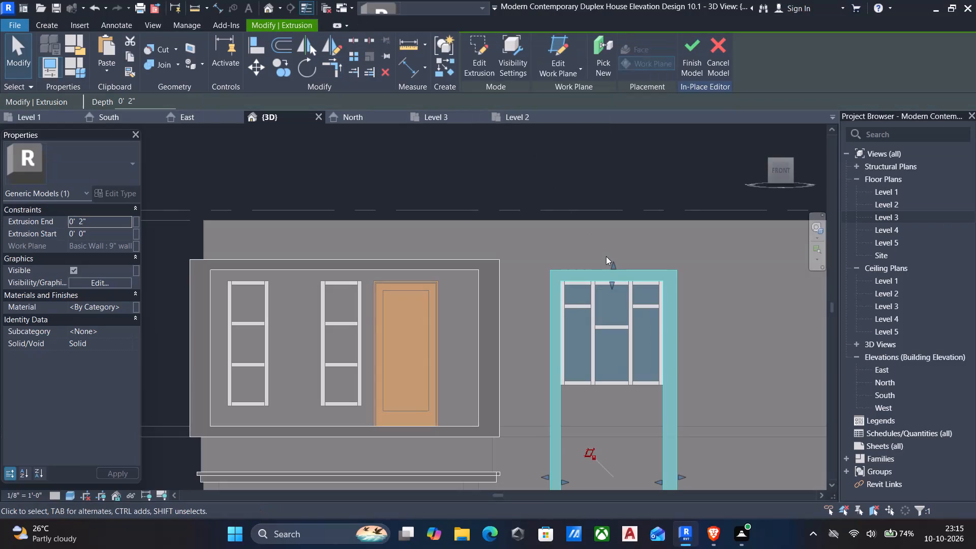
Set the window surround's extrusion end to 2'.
{"action": "scroll", "coordinate": [597, 260], "scroll_direction": "down", "scroll_amount": 3}
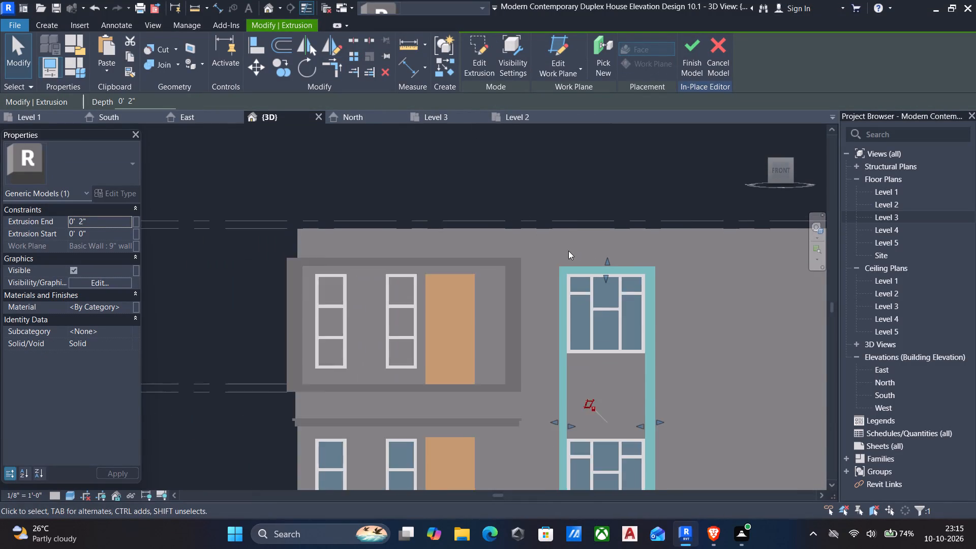
{"action": "left_click", "coordinate": [111, 219]}
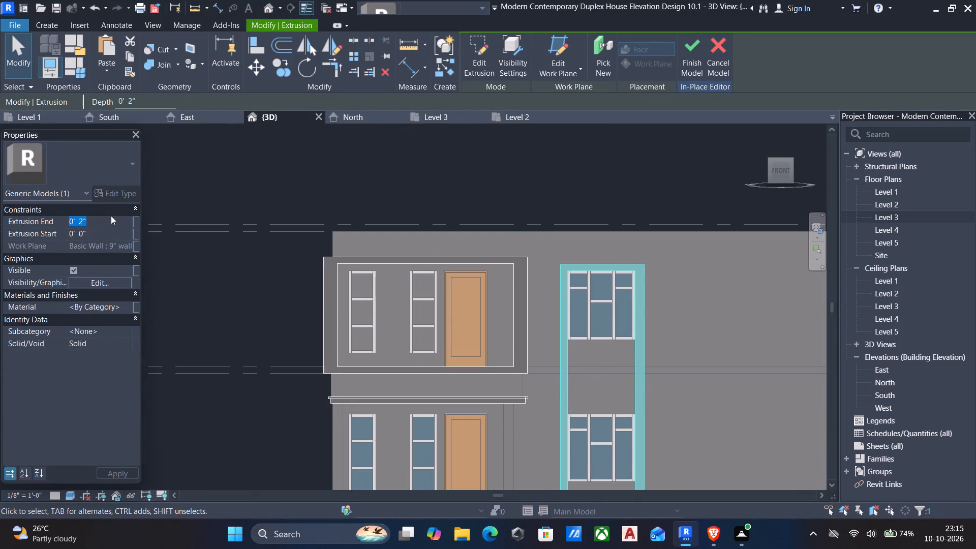
{"action": "type", "text": "2'"}
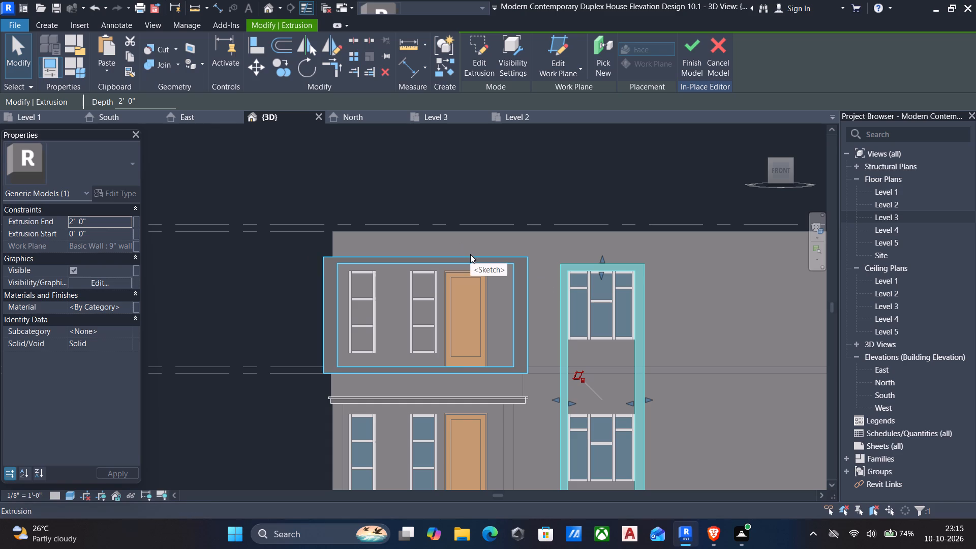
Start another extrusion on the 9" front wall's face and sketch a 5' wide rectangle, about 5 3/8" tall, directly above the ground-floor window.
{"action": "middle_click_drag", "start_coordinate": [672, 355], "coordinate": [663, 311]}
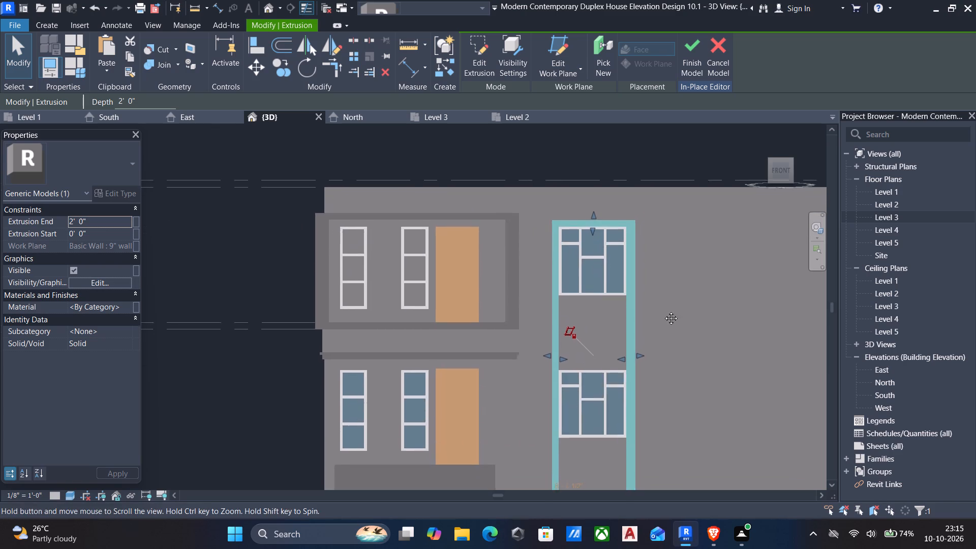
{"action": "middle_click_drag", "start_coordinate": [663, 311], "coordinate": [664, 307]}
{"action": "left_click", "coordinate": [41, 25]}
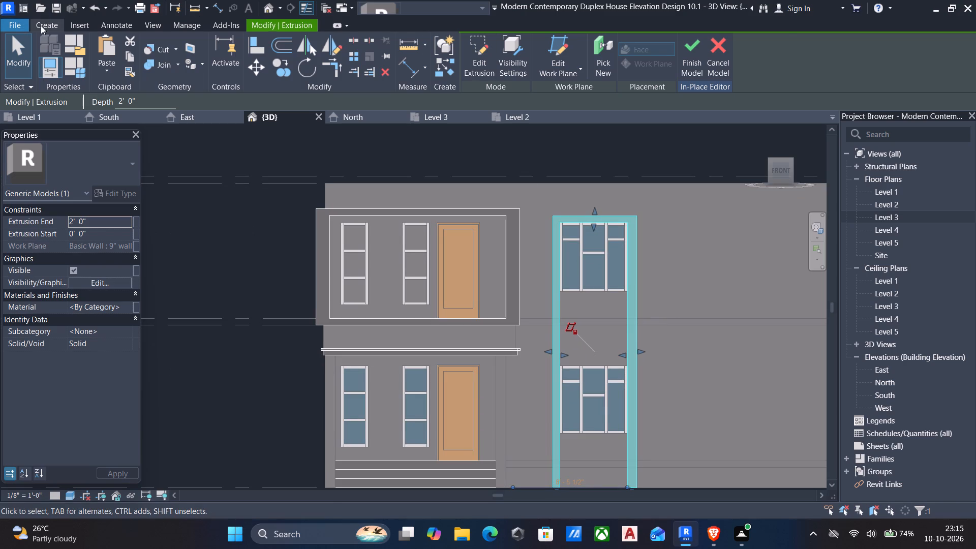
{"action": "left_click", "coordinate": [113, 48]}
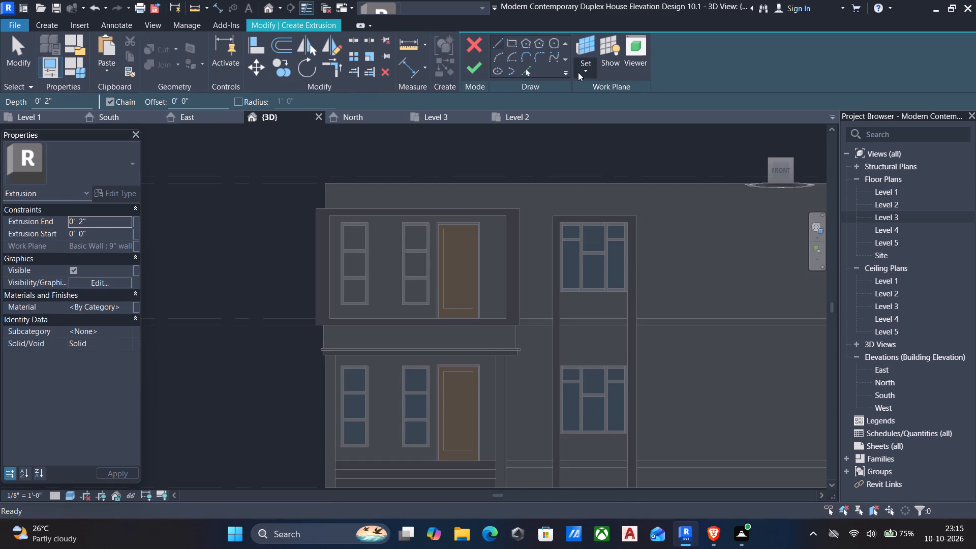
{"action": "left_click", "coordinate": [585, 74]}
{"action": "left_click", "coordinate": [605, 117]}
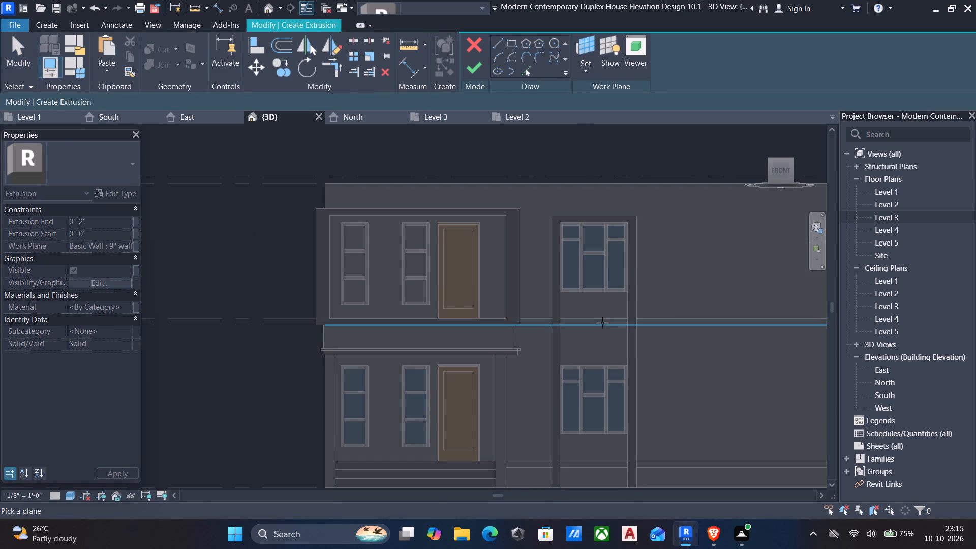
{"action": "left_click", "coordinate": [579, 188]}
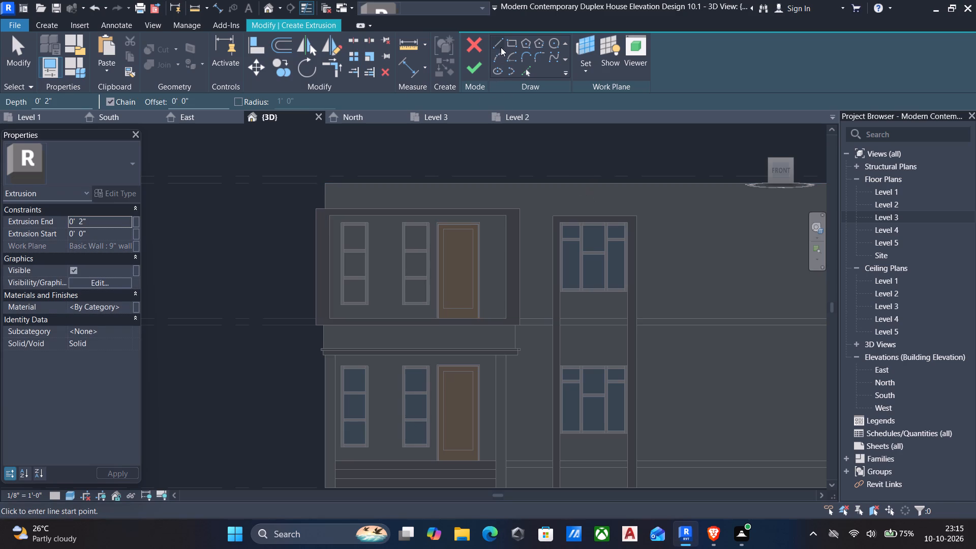
{"action": "left_click", "coordinate": [507, 42]}
{"action": "scroll", "coordinate": [632, 366], "scroll_direction": "up", "scroll_amount": 6}
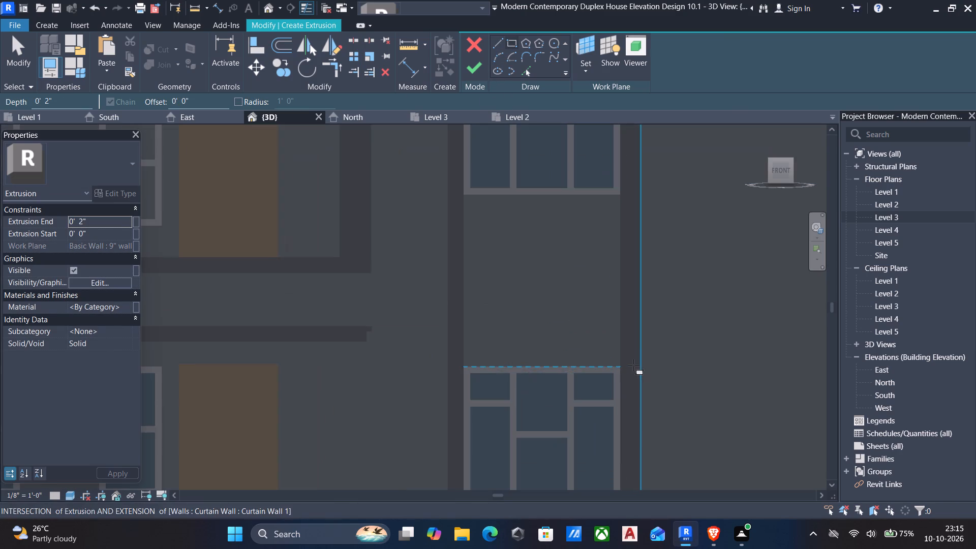
{"action": "scroll", "coordinate": [618, 371], "scroll_direction": "up", "scroll_amount": 5}
{"action": "left_click", "coordinate": [619, 364]}
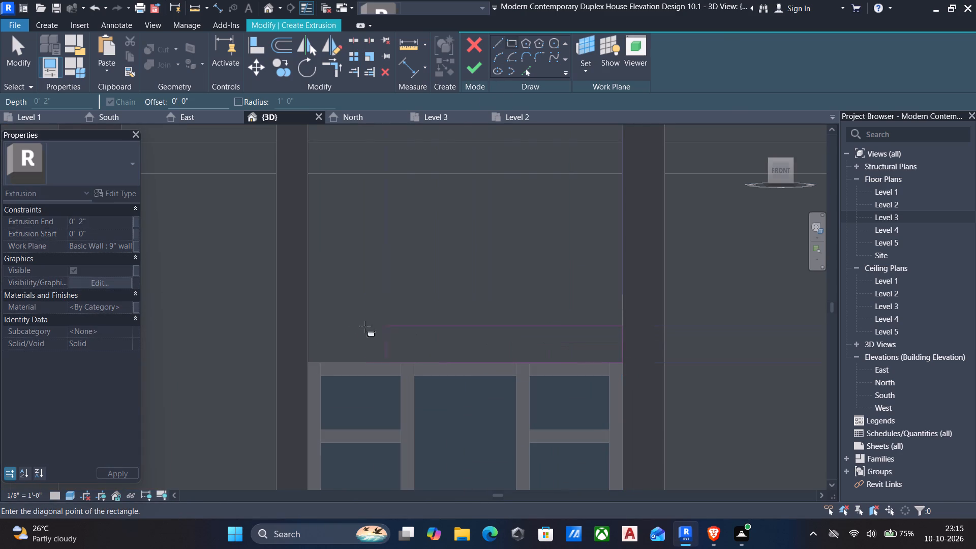
{"action": "left_click", "coordinate": [311, 334]}
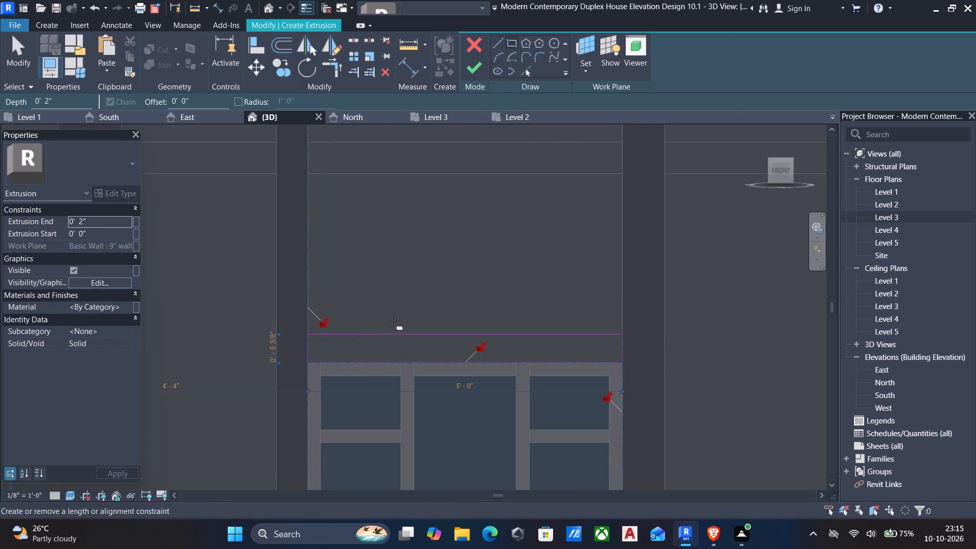
{"action": "key", "text": "Escape"}
{"action": "key", "text": "Escape"}
Set the height of the rectangle above the ground-floor window to 6" and finish the extrusion.
{"action": "left_click", "coordinate": [357, 330]}
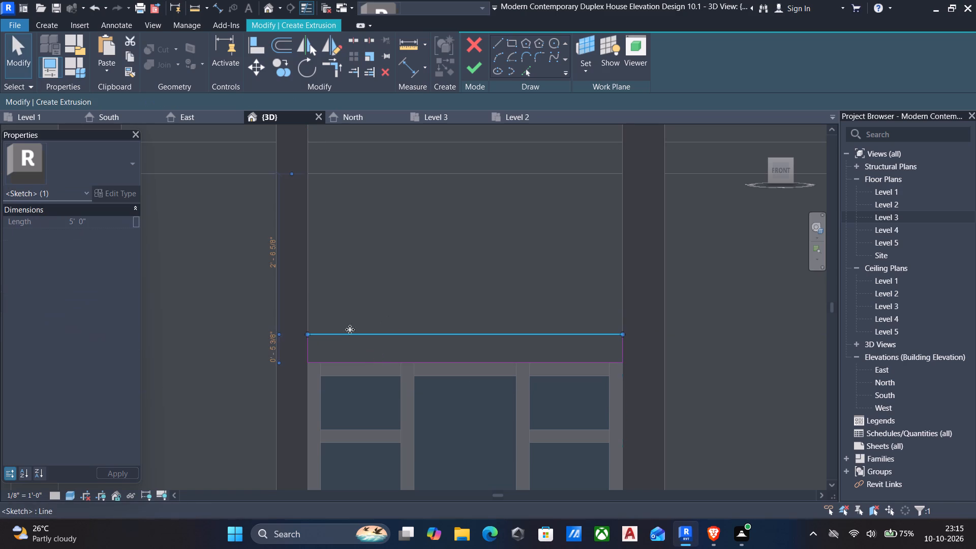
{"action": "left_click", "coordinate": [268, 348]}
{"action": "type", "text": "6\""}
{"action": "key", "text": "Return"}
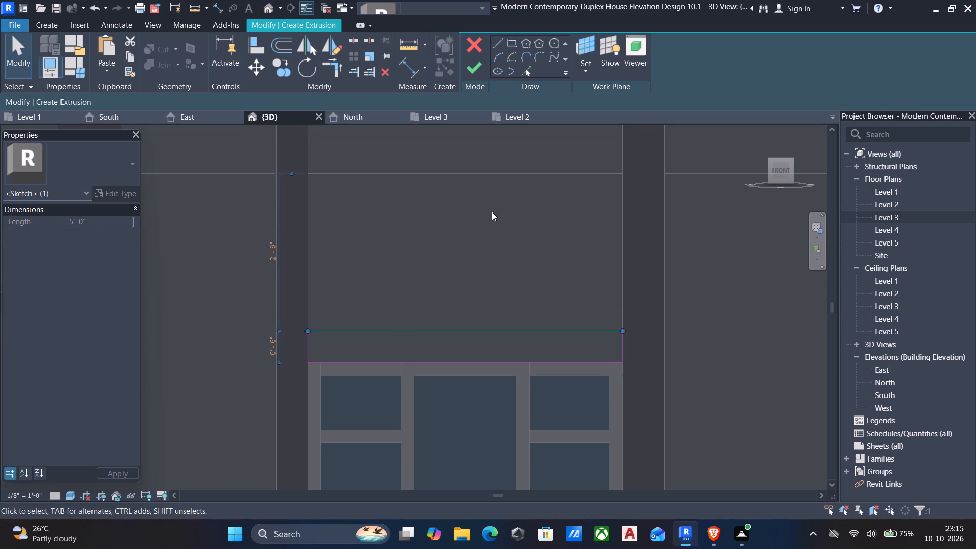
{"action": "left_click", "coordinate": [474, 71]}
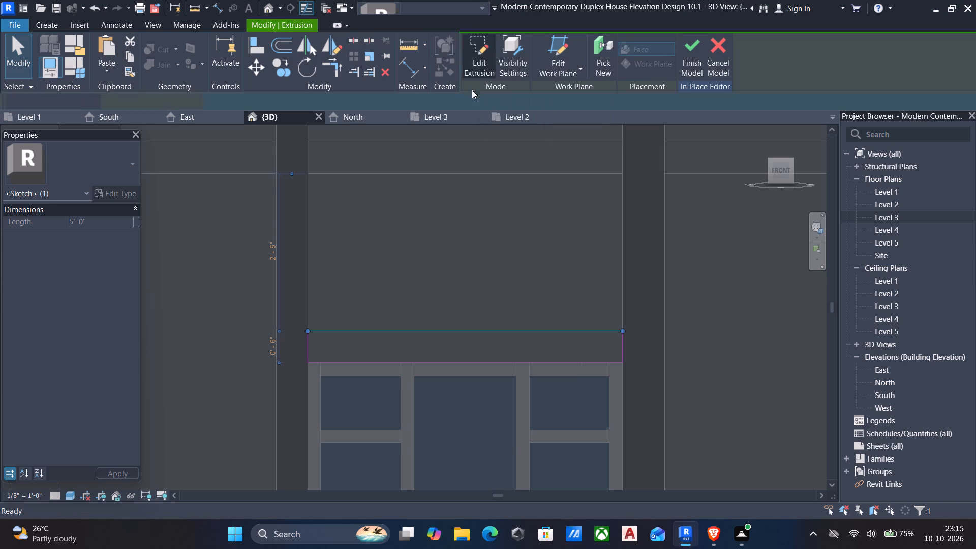
Start a new extrusion on the 9" front wall's face and sketch a 5' by 5' rectangle between the upper window and the band below.
{"action": "middle_click_drag", "start_coordinate": [496, 177], "coordinate": [584, 303]}
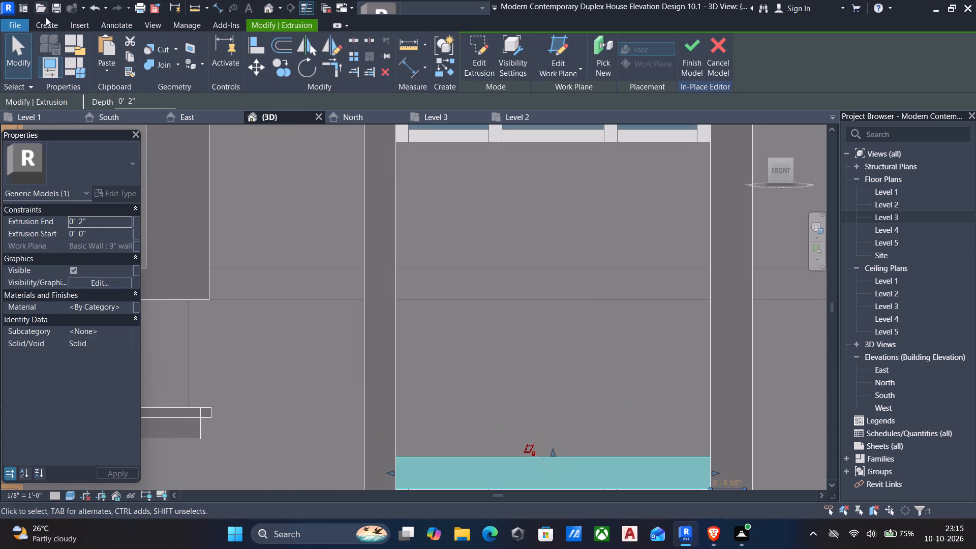
{"action": "left_click", "coordinate": [43, 24]}
{"action": "left_click", "coordinate": [111, 45]}
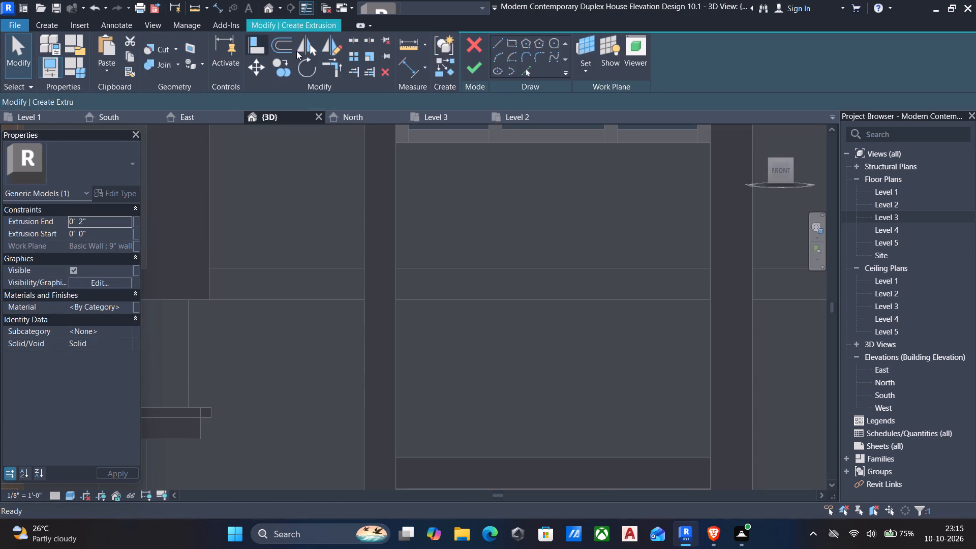
{"action": "left_click", "coordinate": [582, 75]}
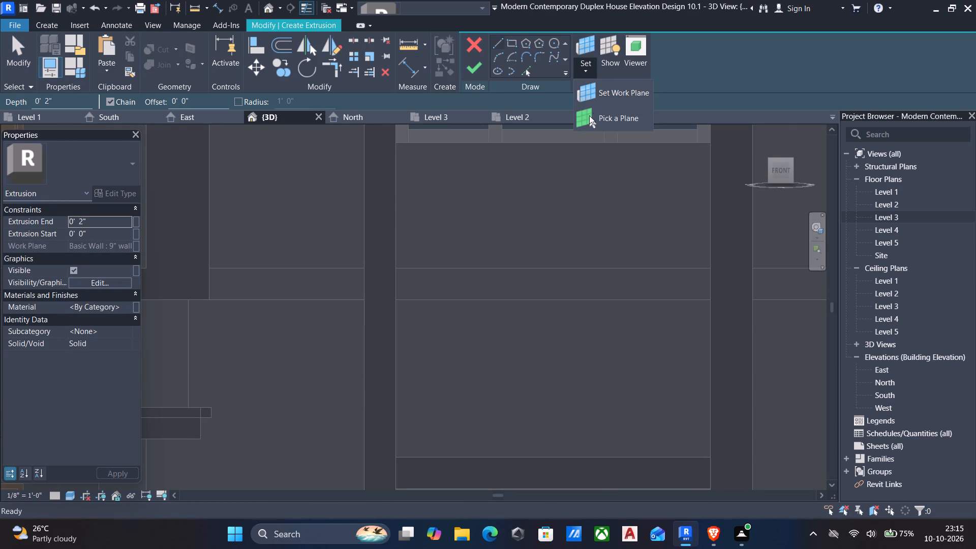
{"action": "left_click", "coordinate": [595, 112]}
{"action": "middle_click_drag", "start_coordinate": [406, 176], "coordinate": [428, 237]}
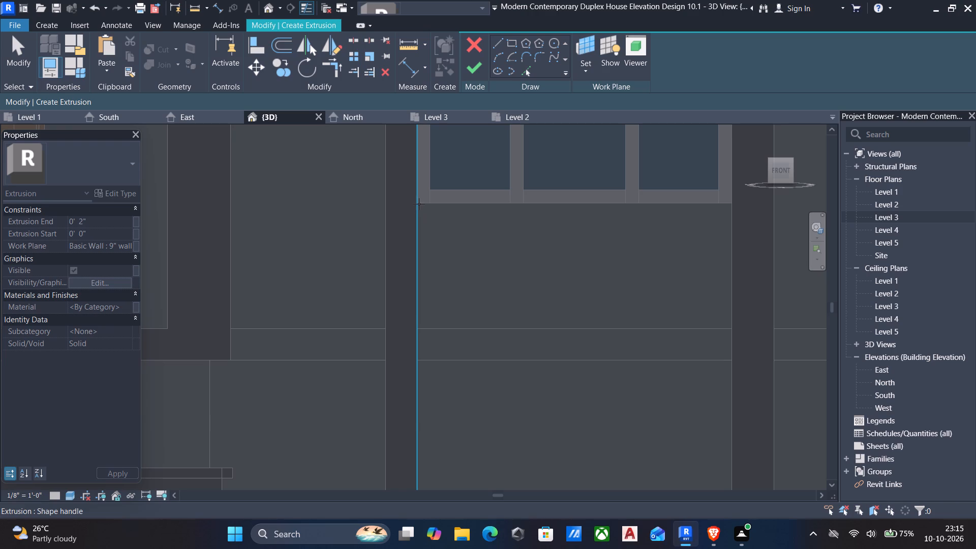
{"action": "scroll", "coordinate": [512, 224], "scroll_direction": "down", "scroll_amount": 4}
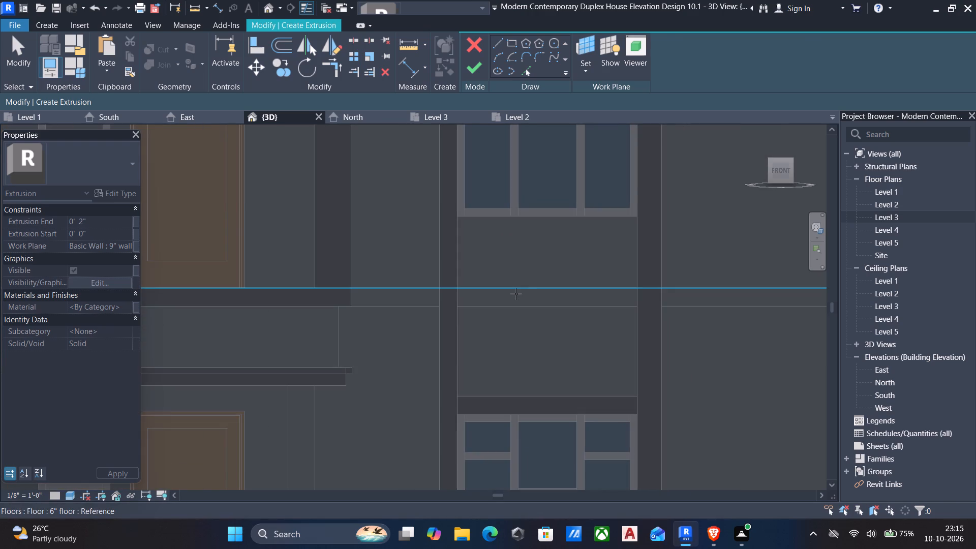
{"action": "scroll", "coordinate": [516, 294], "scroll_direction": "down", "scroll_amount": 6}
{"action": "left_click", "coordinate": [613, 141]}
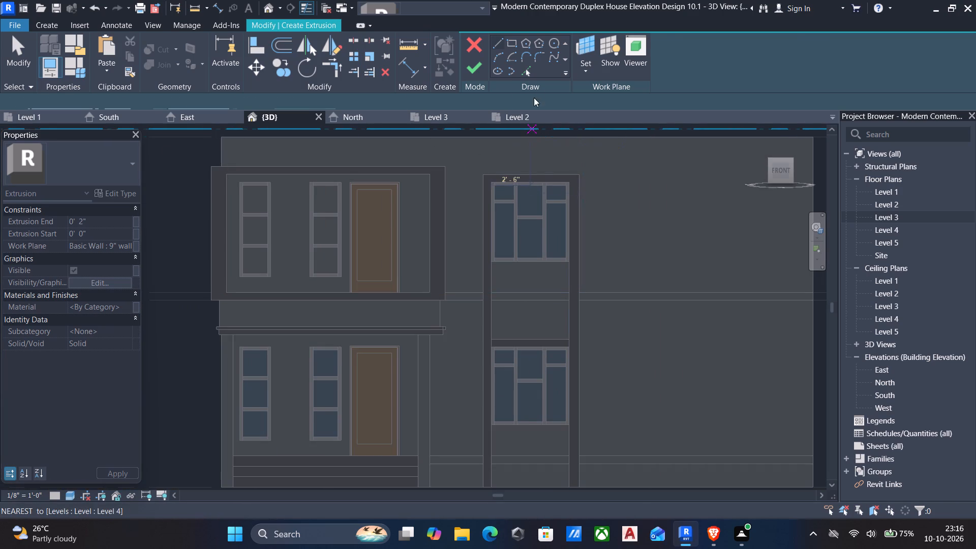
{"action": "left_click", "coordinate": [512, 46]}
{"action": "scroll", "coordinate": [511, 277], "scroll_direction": "up", "scroll_amount": 6}
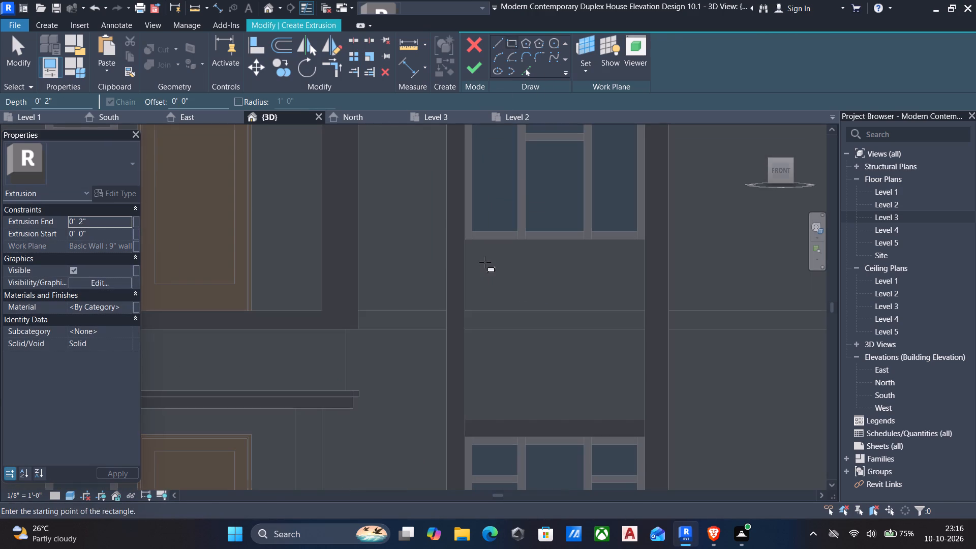
{"action": "left_click", "coordinate": [466, 243]}
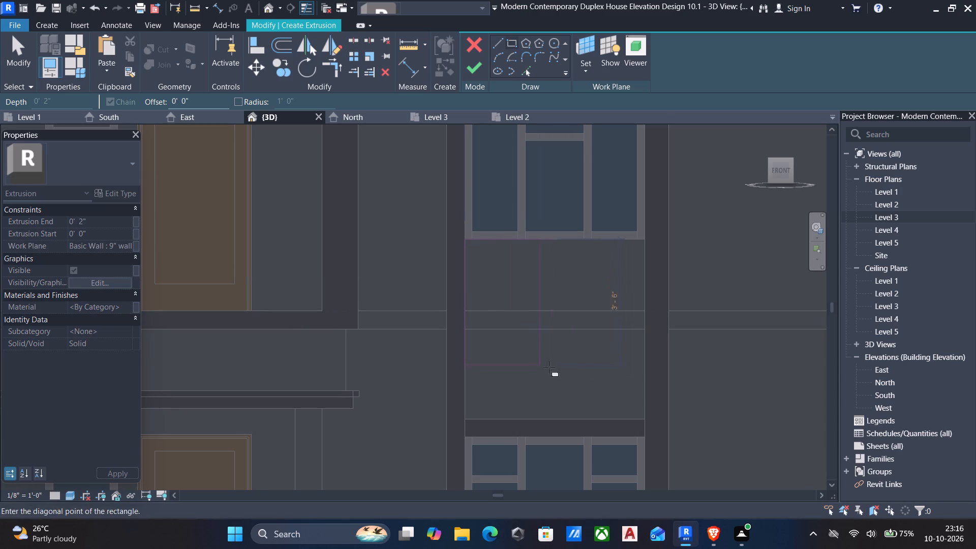
{"action": "left_click", "coordinate": [646, 417]}
{"action": "middle_click_drag", "start_coordinate": [624, 330], "coordinate": [625, 189]}
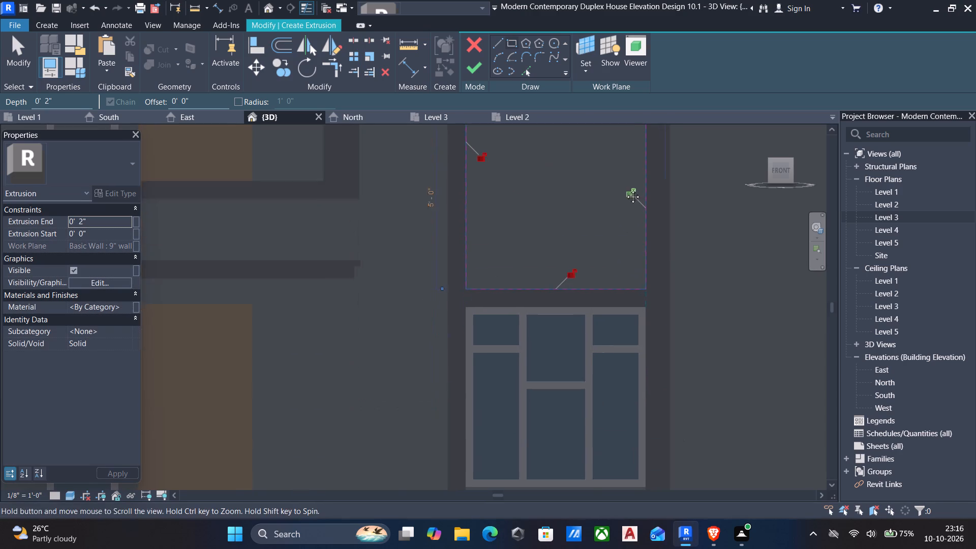
{"action": "middle_click_drag", "start_coordinate": [625, 189], "coordinate": [625, 189]}
{"action": "scroll", "coordinate": [598, 299], "scroll_direction": "down", "scroll_amount": 6}
{"action": "middle_click_drag", "start_coordinate": [590, 318], "coordinate": [598, 281]}
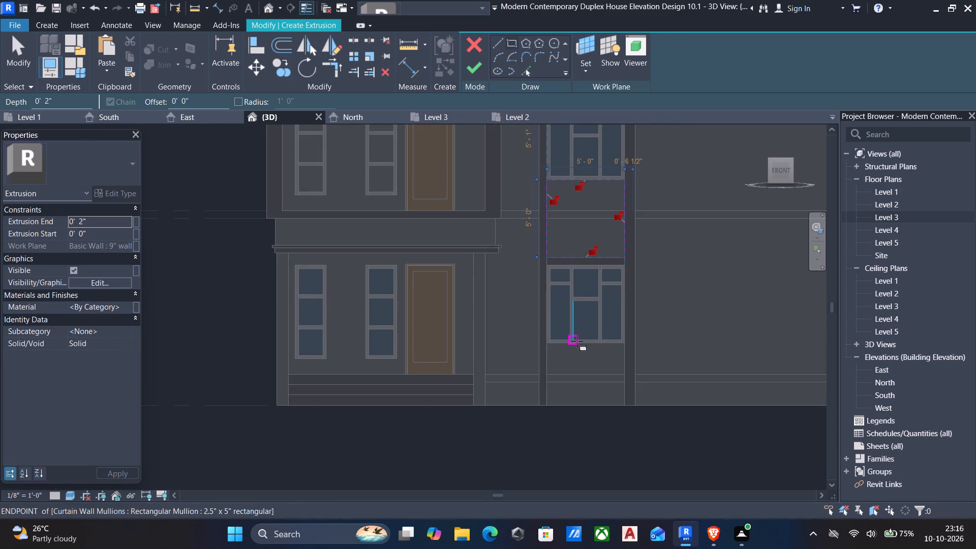
Sketch a rectangle 5' wide and 4' tall from the ground-floor window's sill to the wall base and finish the extrusion.
{"action": "scroll", "coordinate": [562, 342], "scroll_direction": "up", "scroll_amount": 5}
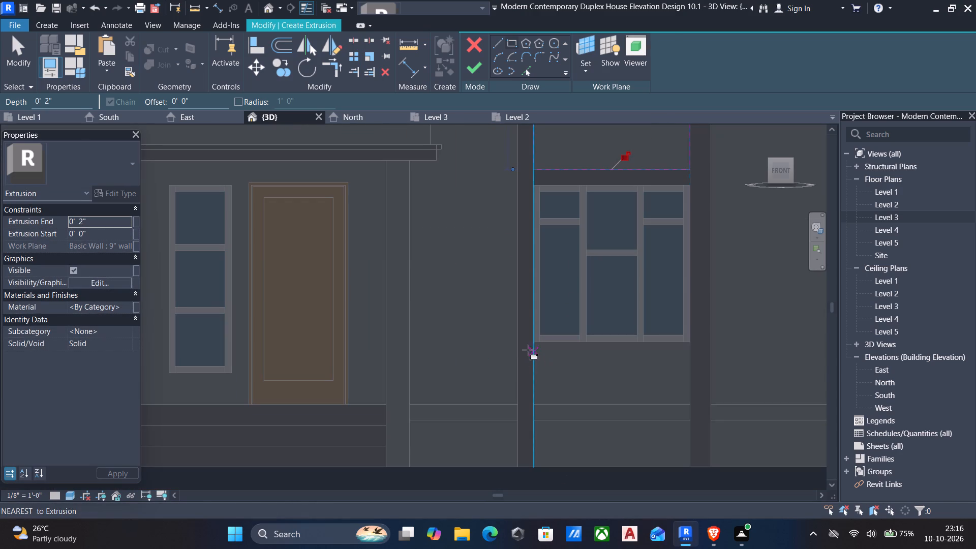
{"action": "left_click", "coordinate": [533, 343]}
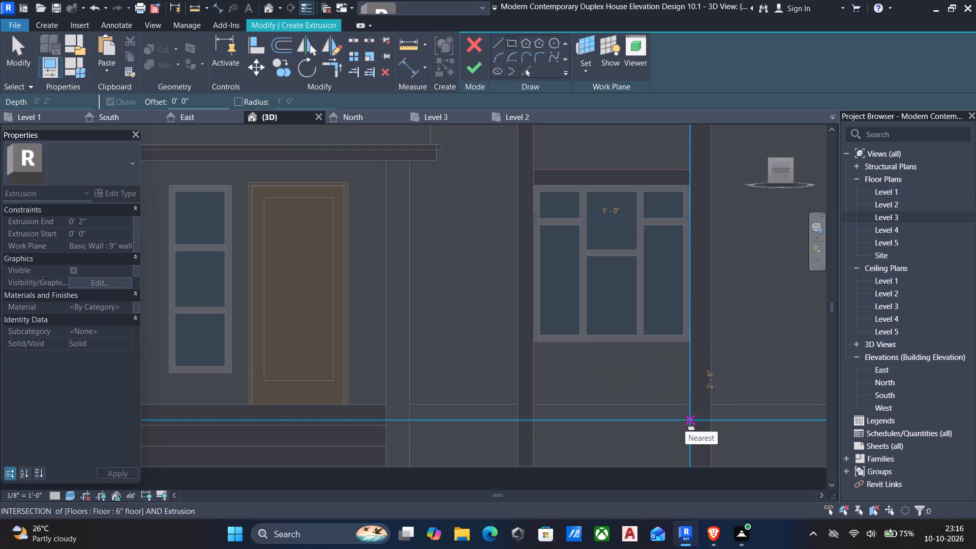
{"action": "left_click", "coordinate": [686, 467]}
{"action": "middle_click_drag", "start_coordinate": [639, 294], "coordinate": [642, 362]}
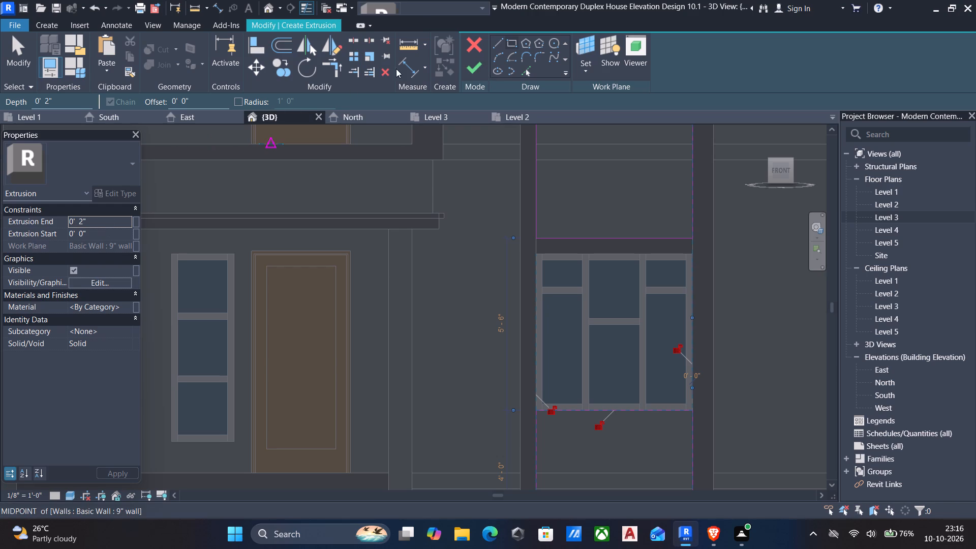
{"action": "left_click", "coordinate": [469, 64]}
Start a new extrusion on the 9" wall's face and sketch a rectangle about 13' 9" wide and 22' 6" tall around the window surround, up to Level 4.
{"action": "scroll", "coordinate": [480, 177], "scroll_direction": "down", "scroll_amount": 2}
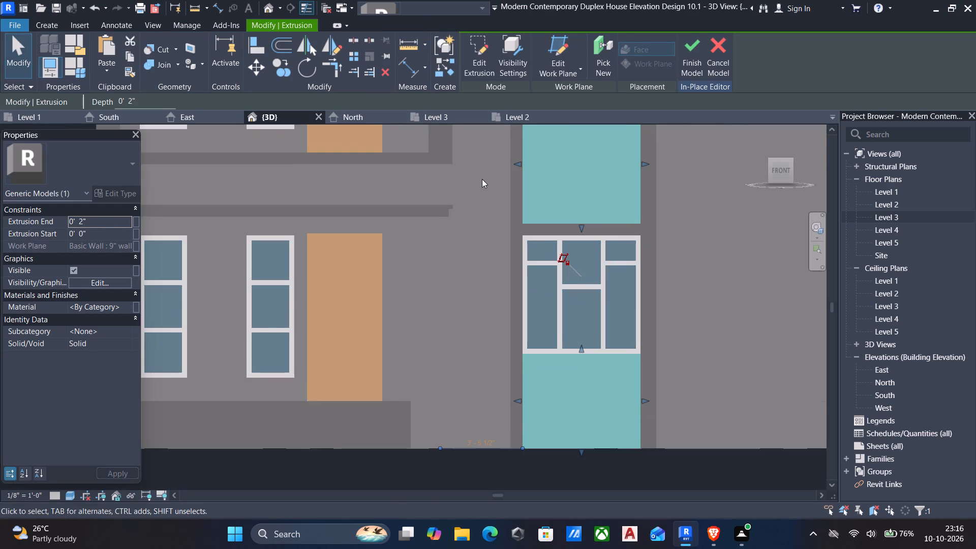
{"action": "middle_click_drag", "start_coordinate": [475, 162], "coordinate": [483, 277]}
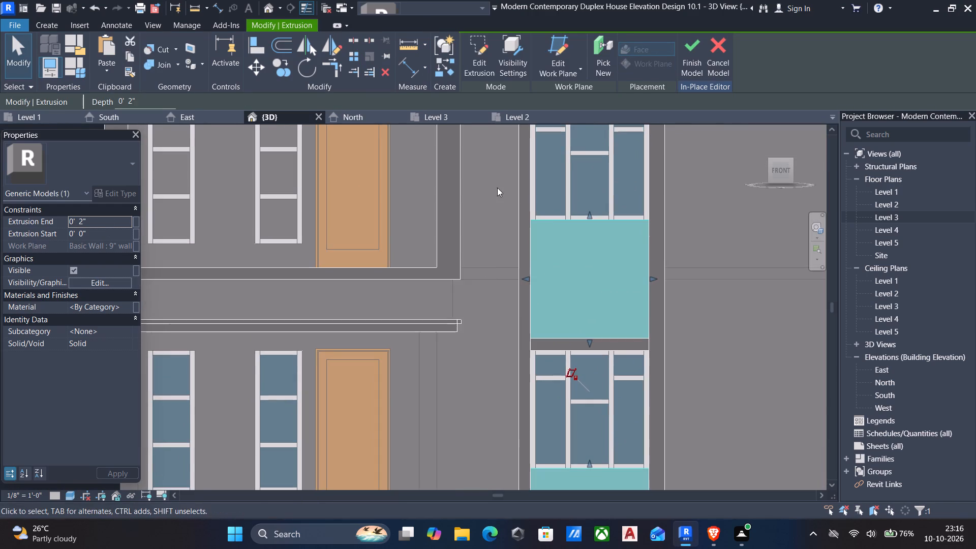
{"action": "middle_click_drag", "start_coordinate": [497, 188], "coordinate": [498, 221]}
{"action": "middle_click_drag", "start_coordinate": [522, 196], "coordinate": [497, 232]}
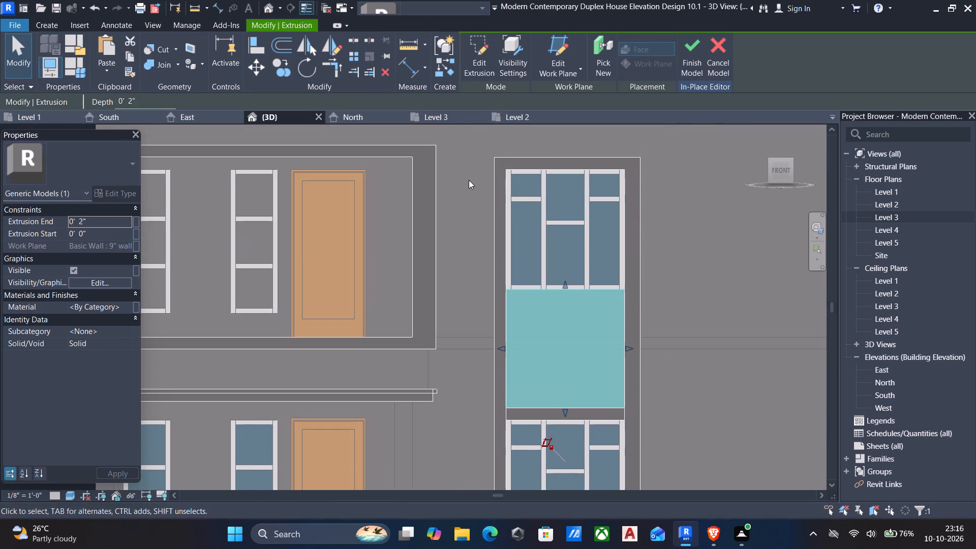
{"action": "middle_click_drag", "start_coordinate": [468, 190], "coordinate": [476, 225]}
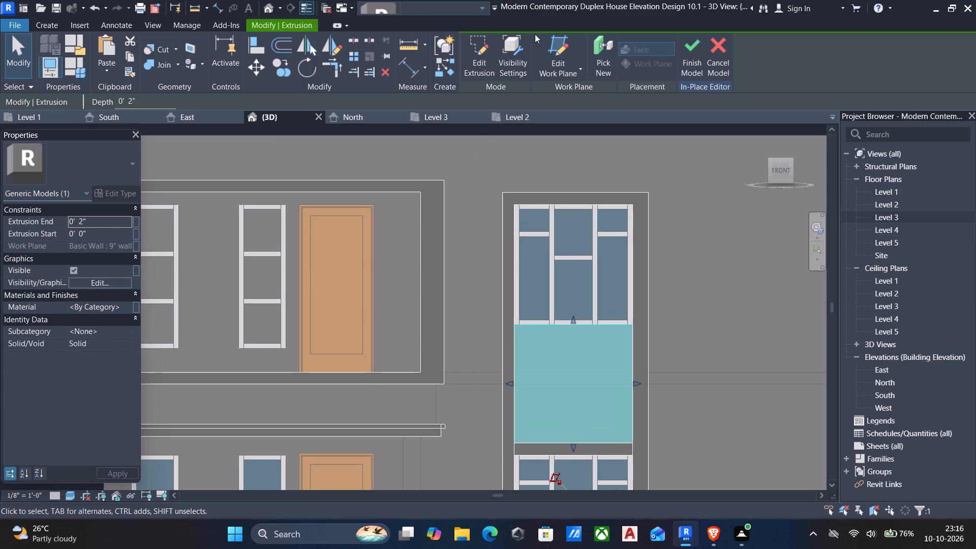
{"action": "left_click", "coordinate": [46, 21]}
{"action": "left_click", "coordinate": [106, 43]}
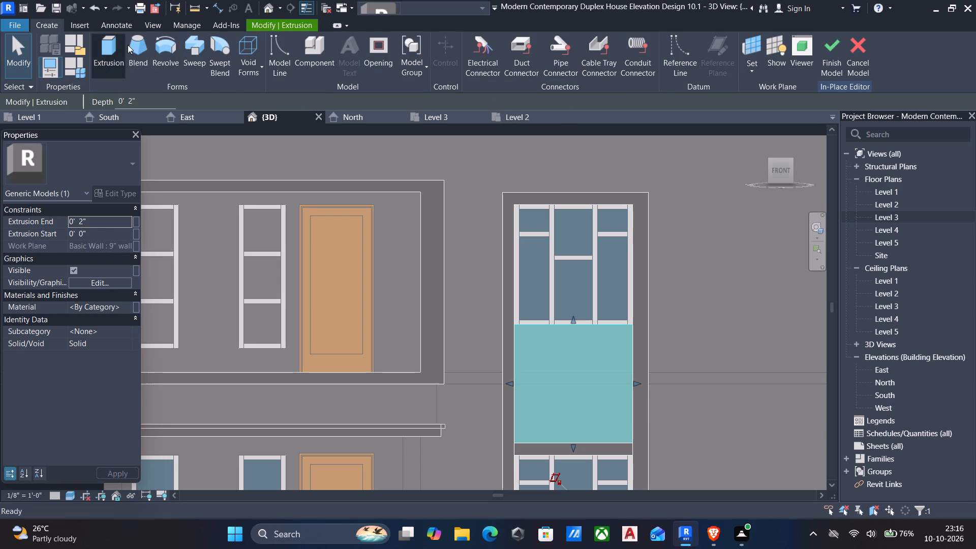
{"action": "left_click", "coordinate": [577, 75]}
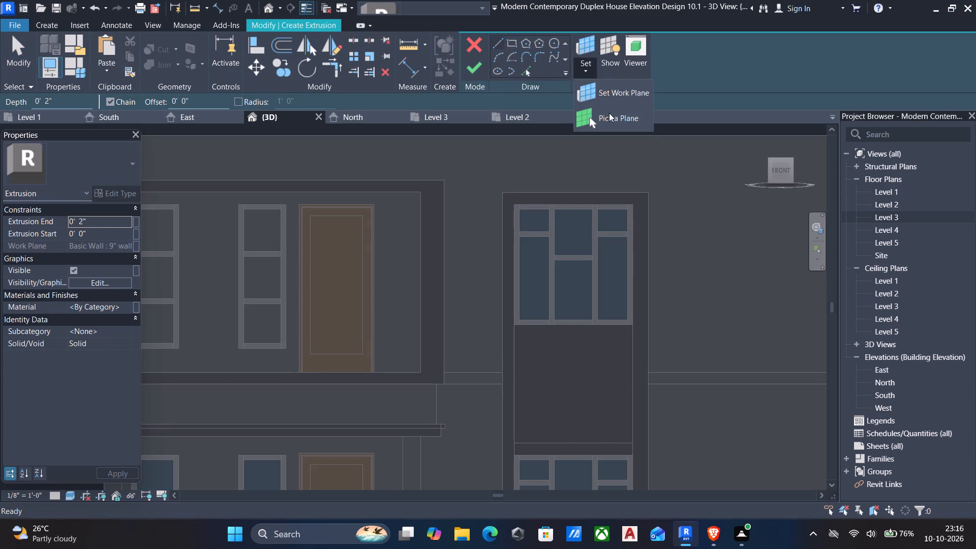
{"action": "left_click", "coordinate": [609, 113]}
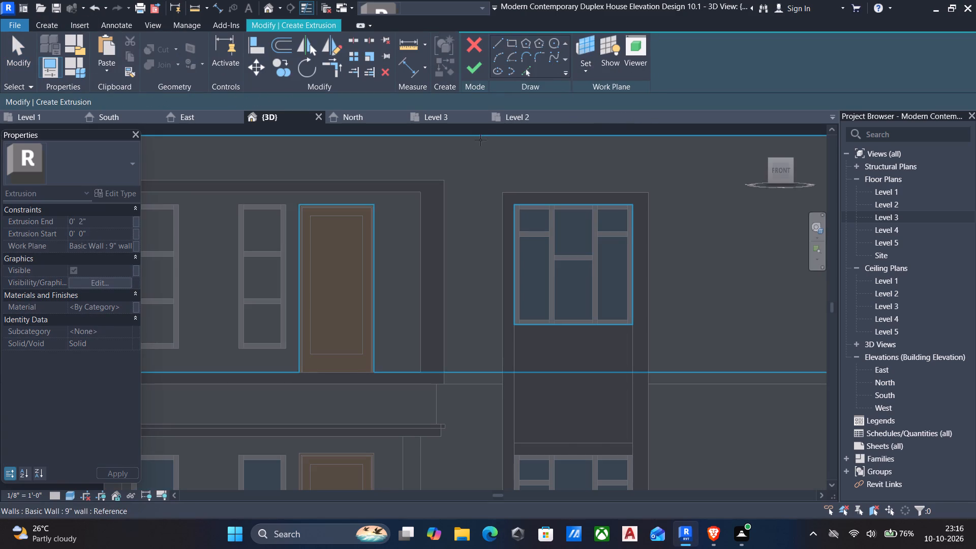
{"action": "left_click", "coordinate": [478, 137]}
{"action": "left_click", "coordinate": [508, 47]}
{"action": "middle_click_drag", "start_coordinate": [540, 287], "coordinate": [533, 246]}
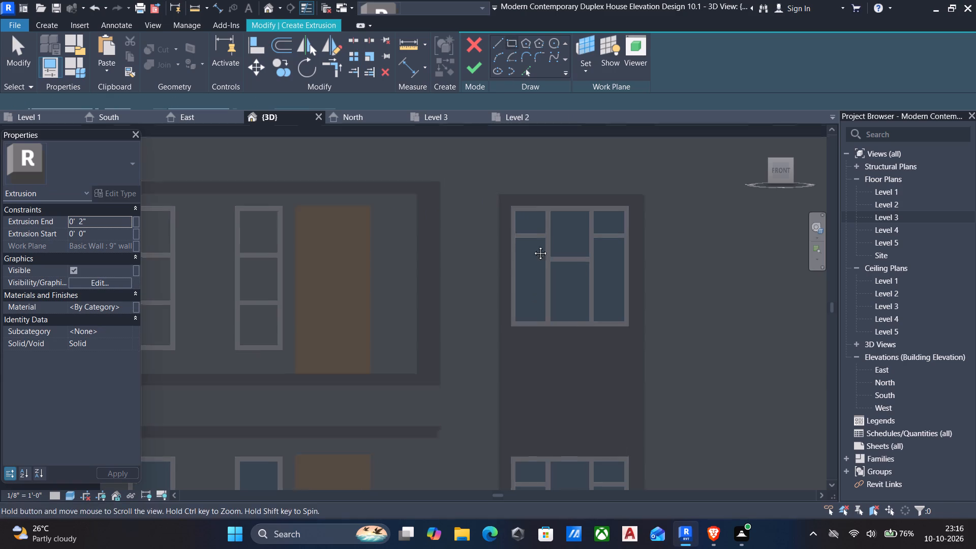
{"action": "middle_click_drag", "start_coordinate": [533, 246], "coordinate": [533, 198]}
{"action": "middle_click_drag", "start_coordinate": [540, 323], "coordinate": [546, 204]}
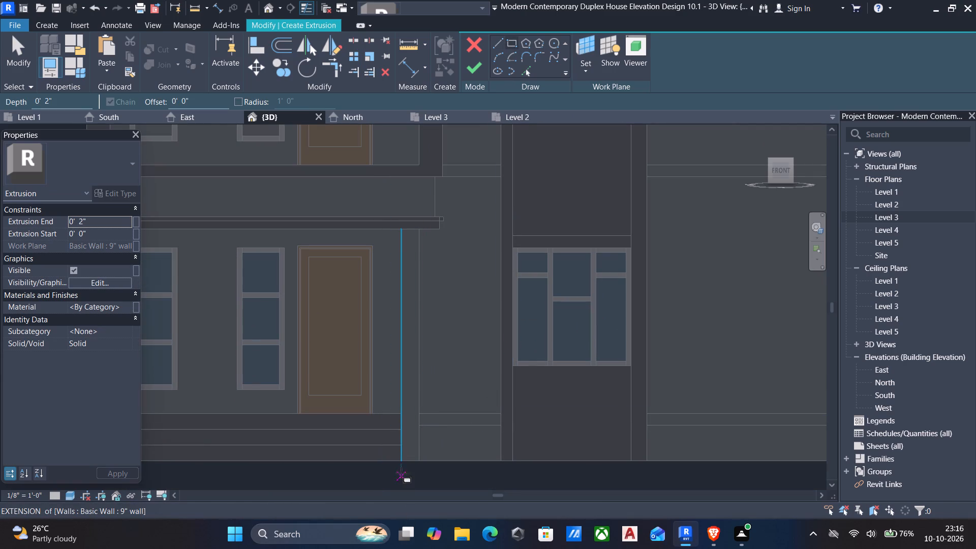
{"action": "left_click", "coordinate": [403, 464]}
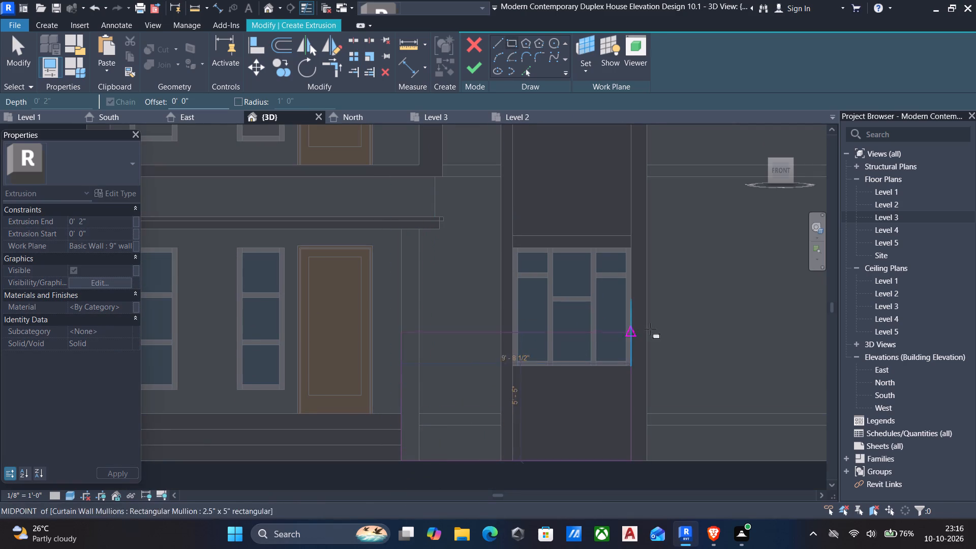
{"action": "middle_click_drag", "start_coordinate": [691, 302], "coordinate": [633, 340]}
{"action": "scroll", "coordinate": [643, 307], "scroll_direction": "down", "scroll_amount": 4}
{"action": "middle_click_drag", "start_coordinate": [644, 243], "coordinate": [617, 280]}
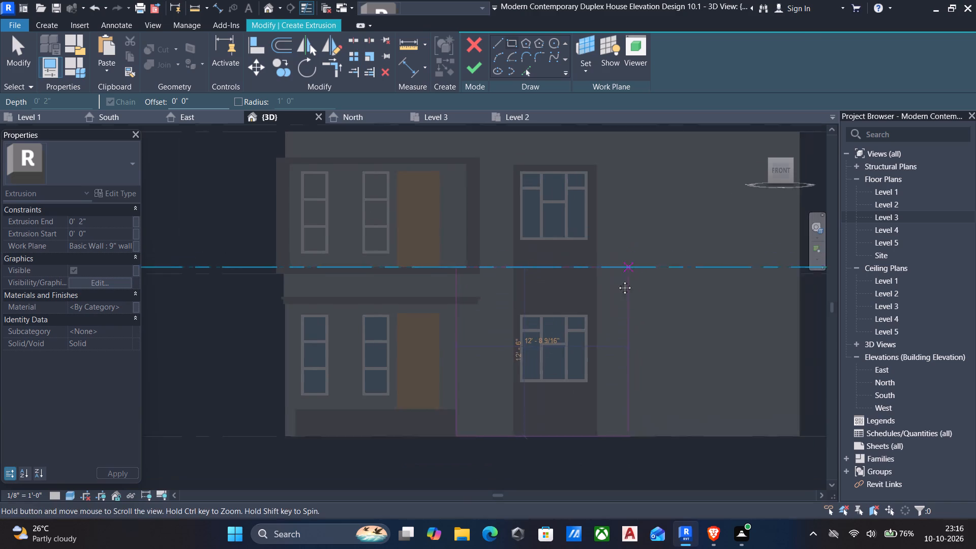
{"action": "middle_click_drag", "start_coordinate": [617, 280], "coordinate": [607, 305]}
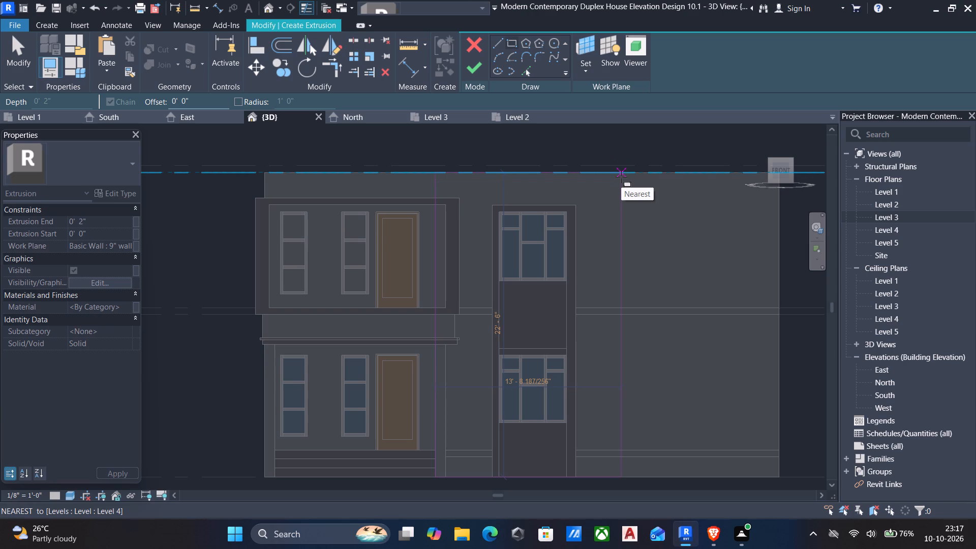
{"action": "left_click", "coordinate": [621, 177]}
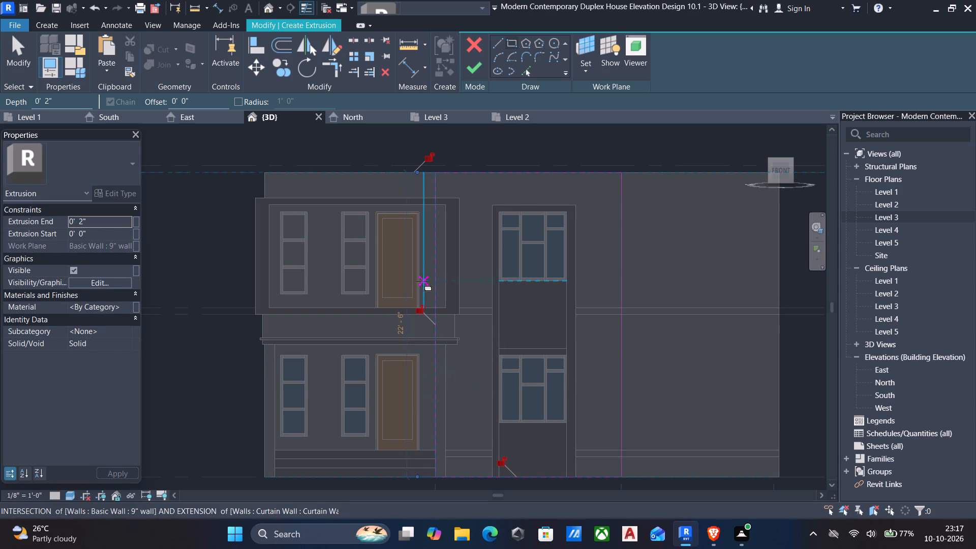
Align the large rectangle's left edge with the right end of the band below the upper balcony frame.
{"action": "key", "text": "Escape"}
{"action": "type", "text": "al"}
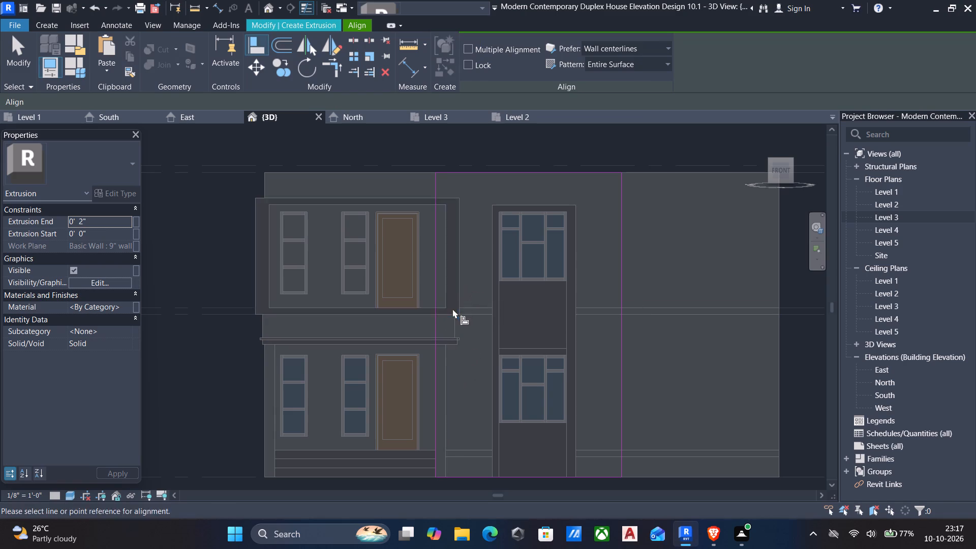
{"action": "left_click", "coordinate": [457, 326]}
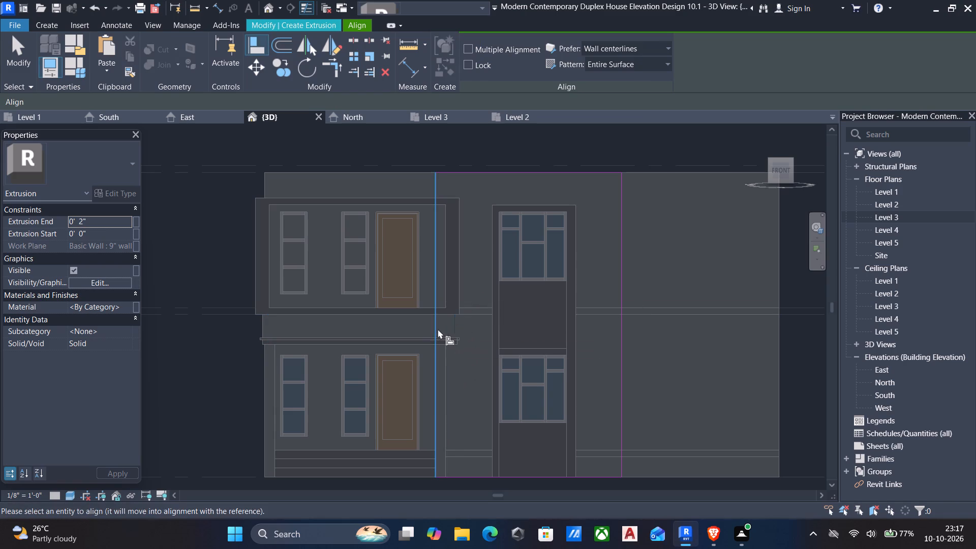
{"action": "left_click", "coordinate": [434, 329]}
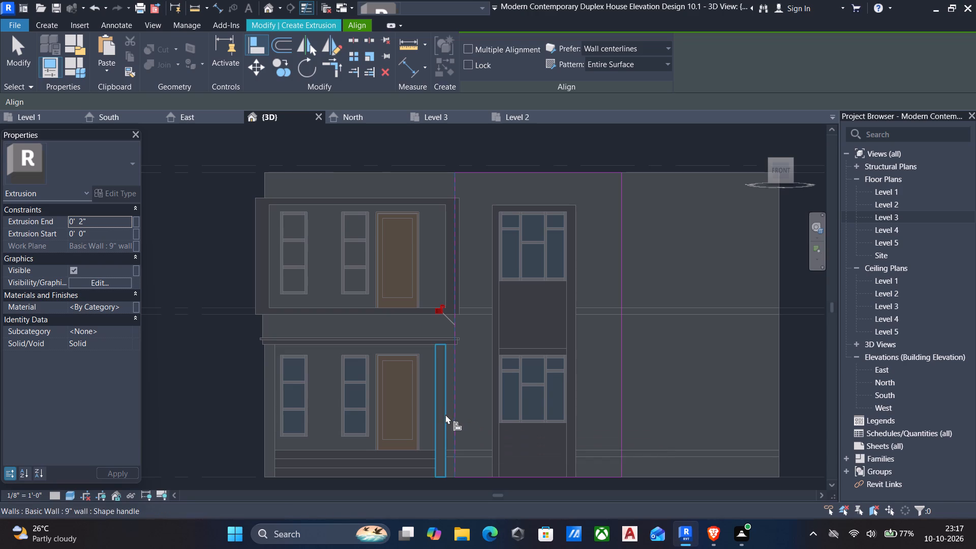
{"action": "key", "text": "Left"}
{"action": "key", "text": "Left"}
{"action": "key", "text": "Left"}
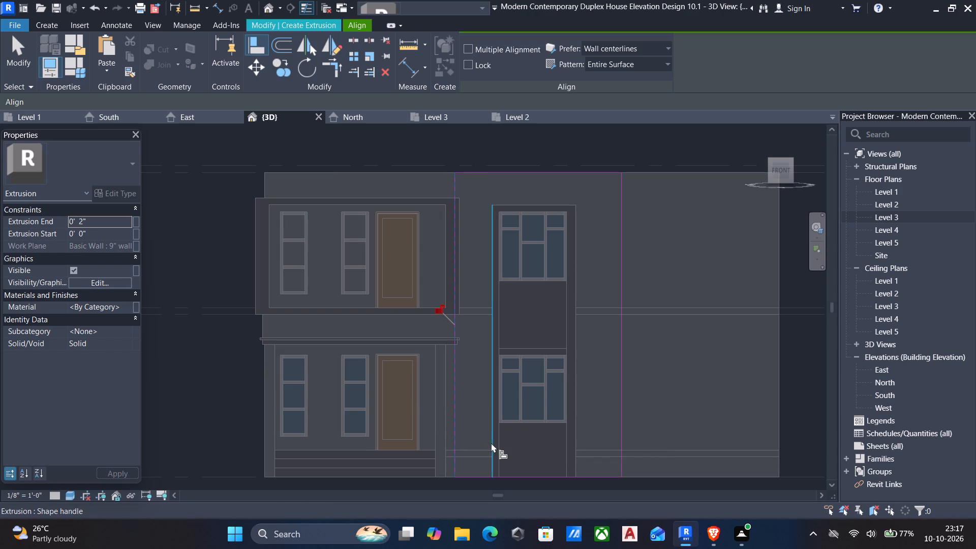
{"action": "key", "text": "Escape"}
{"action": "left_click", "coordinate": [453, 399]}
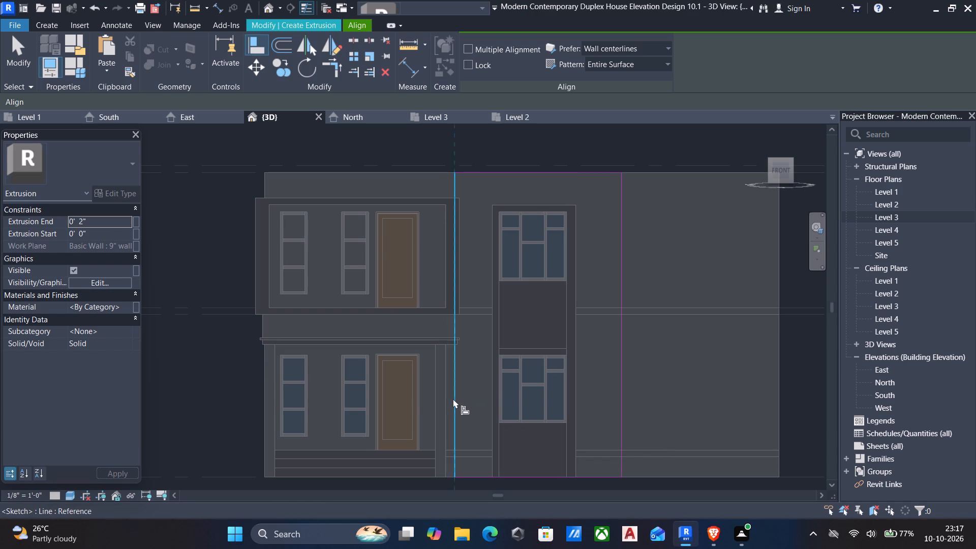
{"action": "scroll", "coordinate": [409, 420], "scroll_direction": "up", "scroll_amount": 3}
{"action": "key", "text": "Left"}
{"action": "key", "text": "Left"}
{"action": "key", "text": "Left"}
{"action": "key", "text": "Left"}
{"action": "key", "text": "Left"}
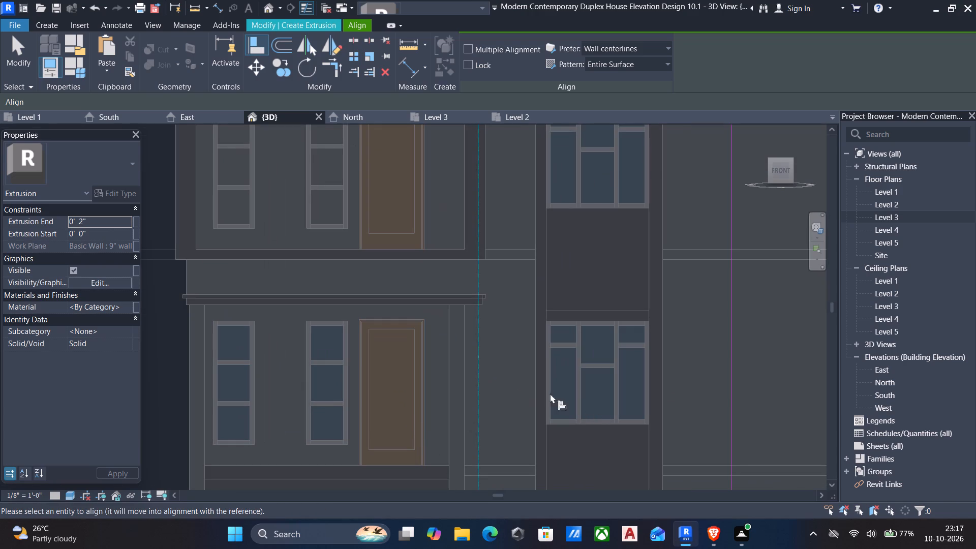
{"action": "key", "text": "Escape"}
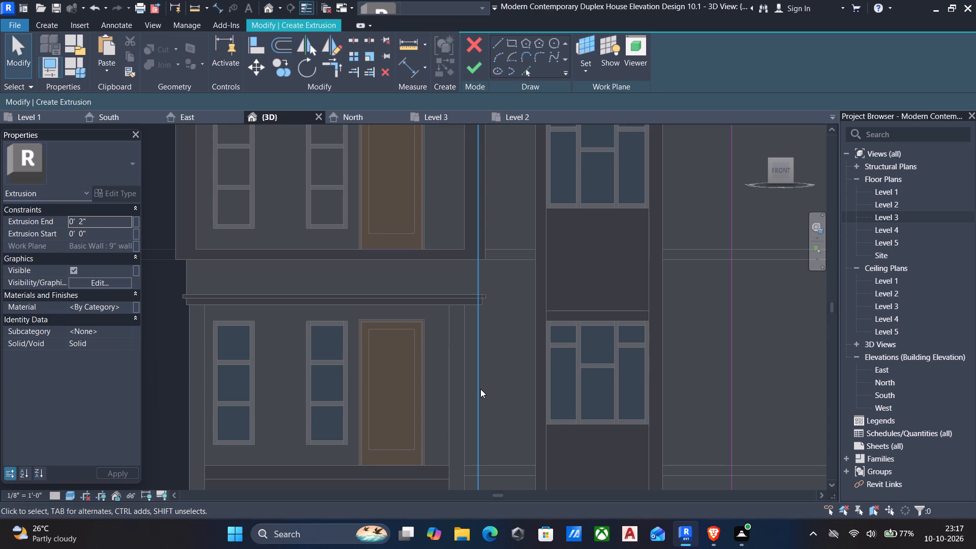
Nudge the large rectangle's left edge back to the right side of the ground-floor porch column.
{"action": "left_click", "coordinate": [479, 389]}
{"action": "key", "text": "Left"}
{"action": "key", "text": "Left"}
{"action": "key", "text": "Left"}
{"action": "key", "text": "Left"}
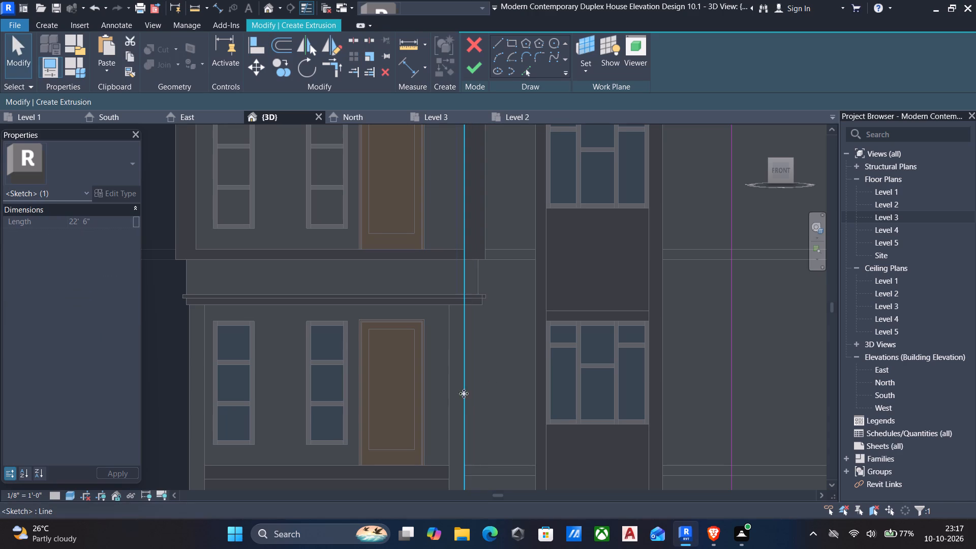
{"action": "key", "text": "Escape"}
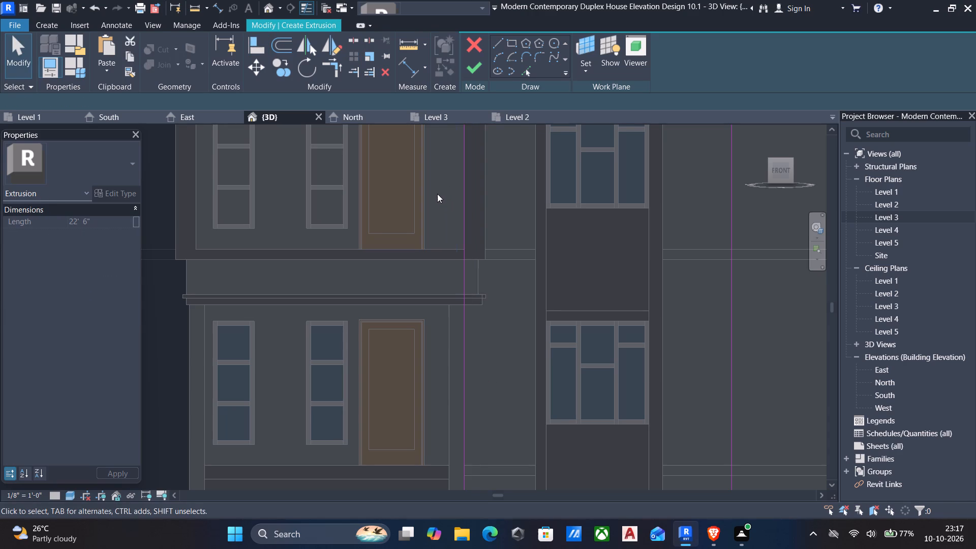
Delete the bottom line of the large rectangle sketch along the wall base.
{"action": "middle_click_drag", "start_coordinate": [487, 264], "coordinate": [487, 274]}
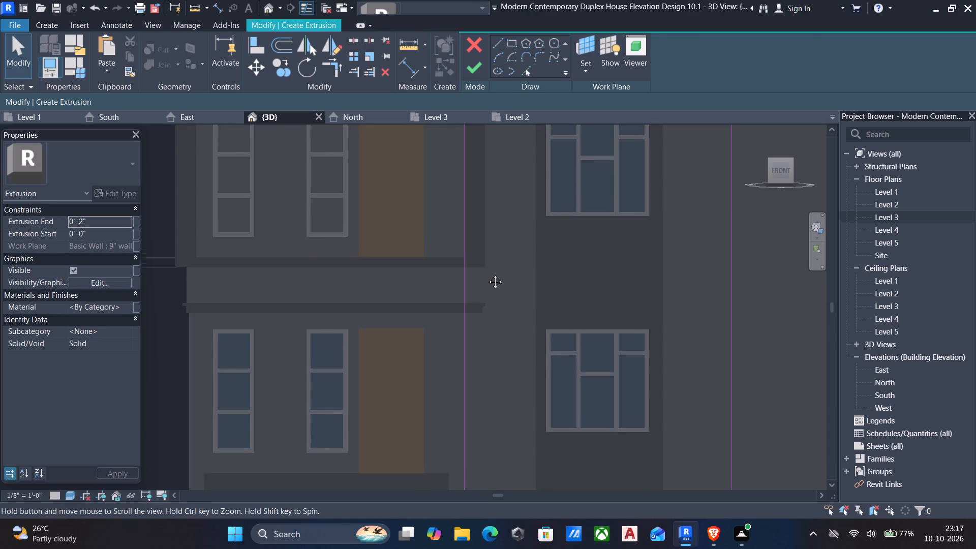
{"action": "middle_click_drag", "start_coordinate": [487, 274], "coordinate": [487, 278]}
{"action": "scroll", "coordinate": [490, 296], "scroll_direction": "down", "scroll_amount": 3}
{"action": "middle_click_drag", "start_coordinate": [490, 303], "coordinate": [496, 229]}
{"action": "left_click", "coordinate": [536, 369]}
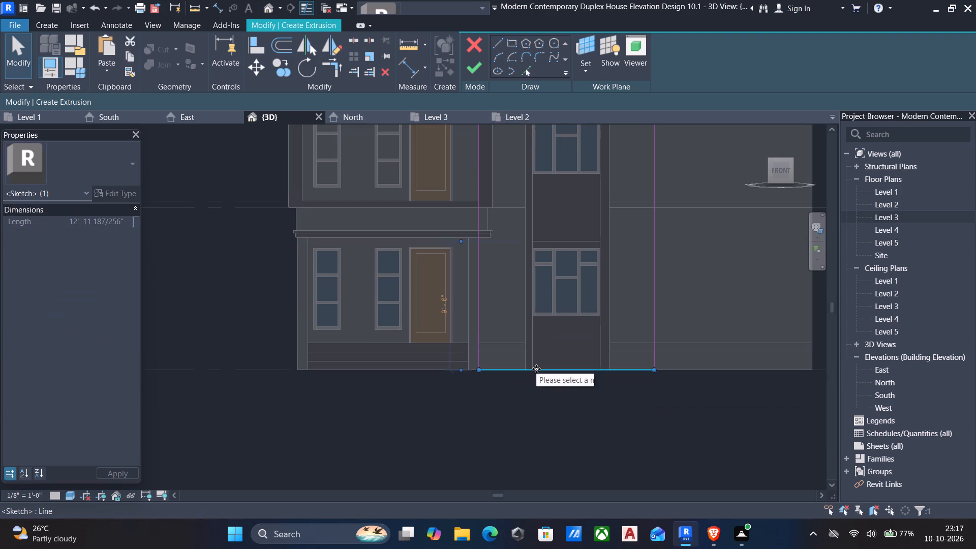
{"action": "key", "text": "Delete"}
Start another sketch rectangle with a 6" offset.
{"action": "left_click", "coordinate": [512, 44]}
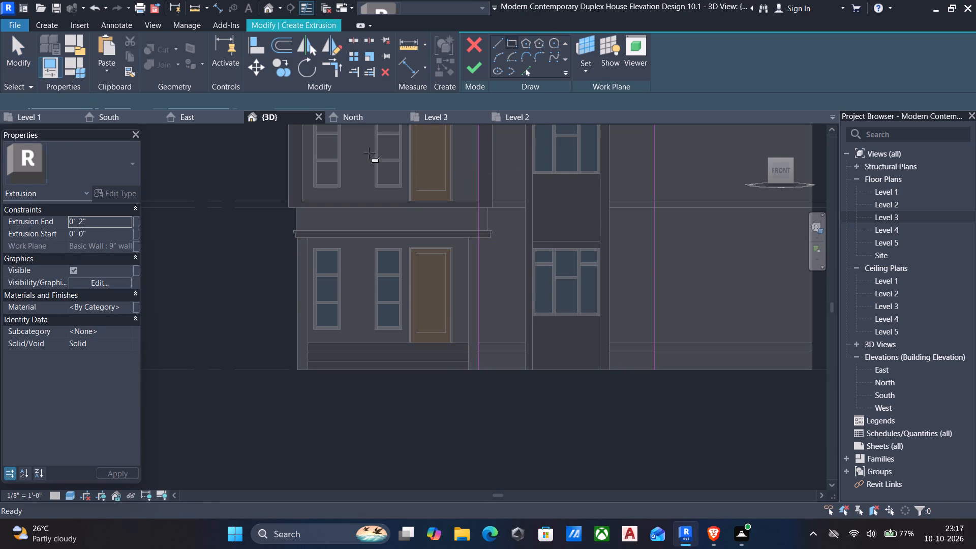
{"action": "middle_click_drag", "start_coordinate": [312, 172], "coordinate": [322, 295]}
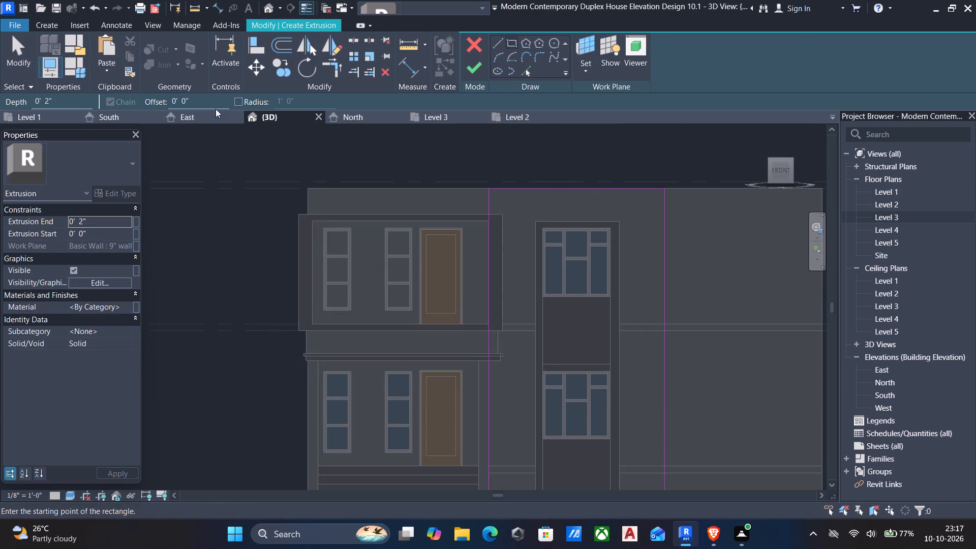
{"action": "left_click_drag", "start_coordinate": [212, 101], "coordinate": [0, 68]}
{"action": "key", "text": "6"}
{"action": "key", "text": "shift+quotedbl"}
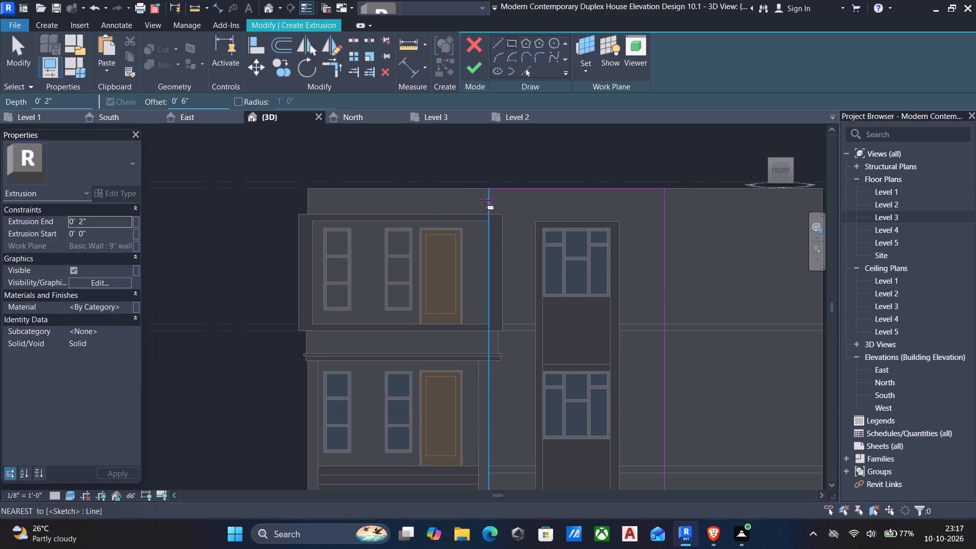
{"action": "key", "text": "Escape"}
Sketch a rectangle with a 0' 0" offset tracing the outer edges of the stacked-window surround, about 20'-1" high.
{"action": "middle_click_drag", "start_coordinate": [519, 283], "coordinate": [510, 144]}
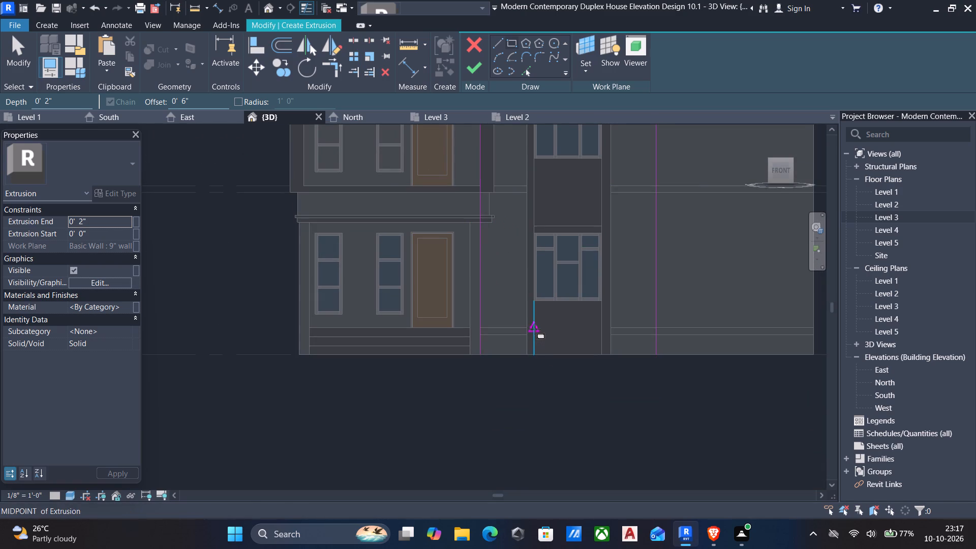
{"action": "left_click_drag", "start_coordinate": [206, 101], "coordinate": [105, 87]}
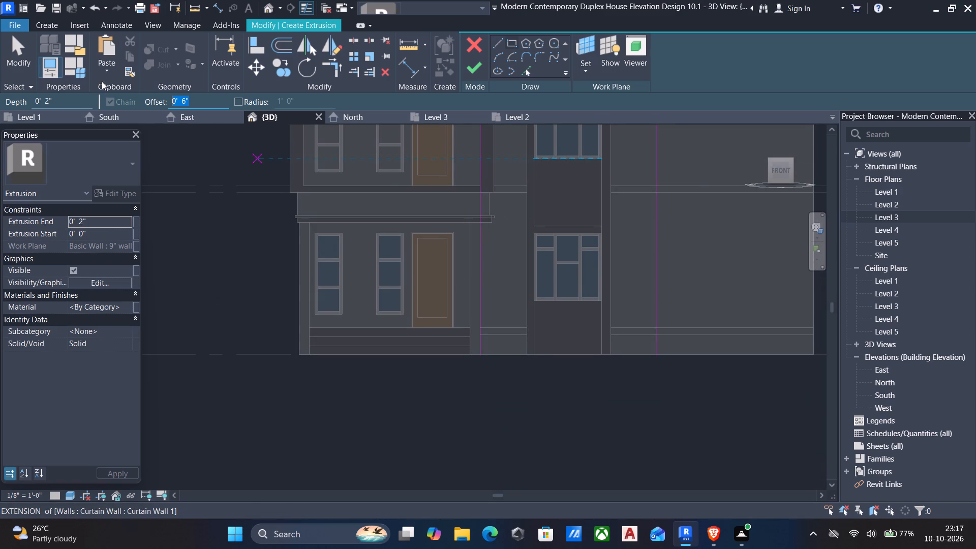
{"action": "key", "text": "0"}
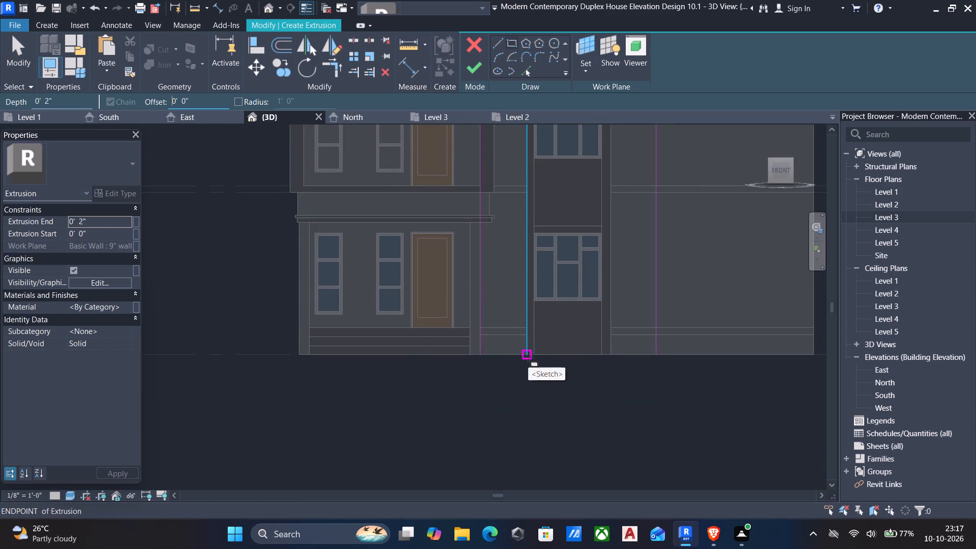
{"action": "left_click_drag", "start_coordinate": [528, 357], "coordinate": [531, 318]}
{"action": "middle_click_drag", "start_coordinate": [544, 251], "coordinate": [537, 375]}
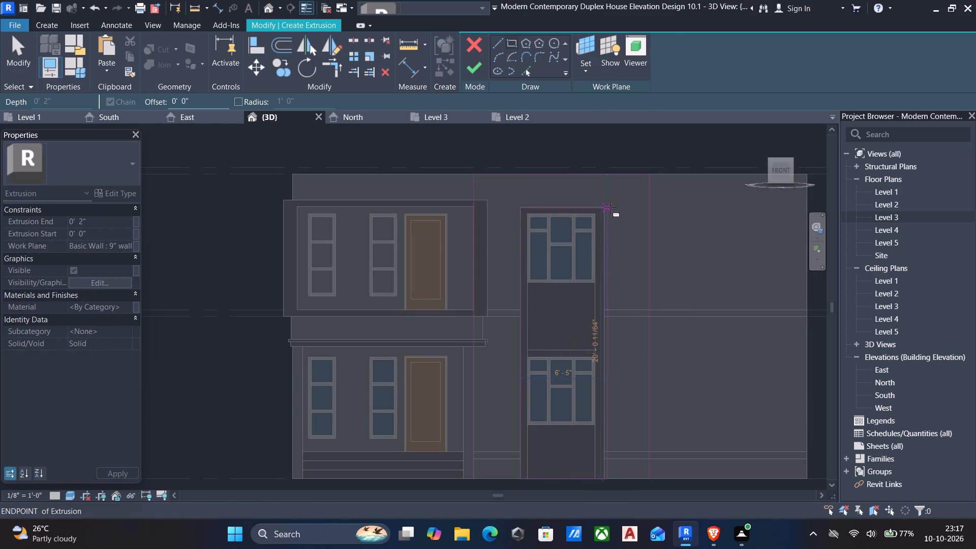
{"action": "left_click", "coordinate": [603, 207]}
{"action": "middle_click_drag", "start_coordinate": [605, 193], "coordinate": [603, 195]}
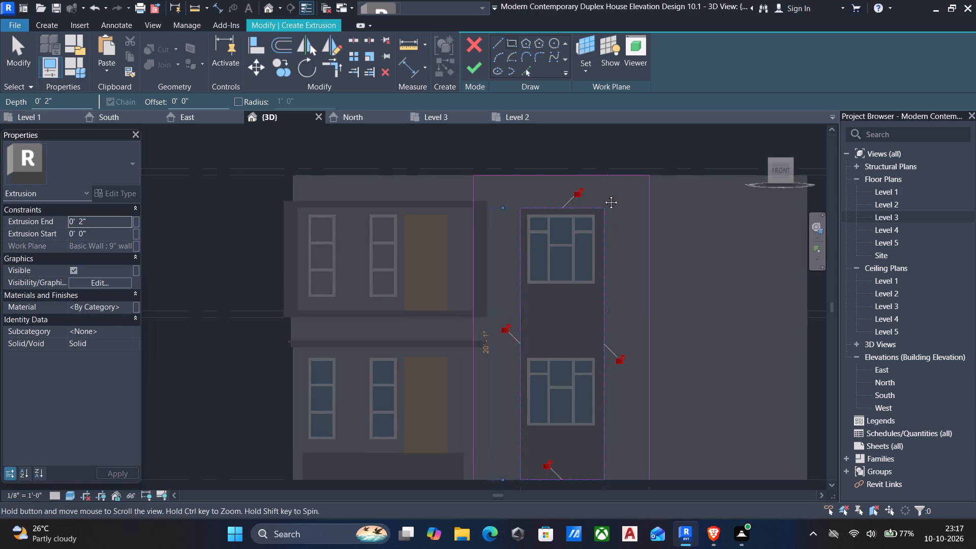
{"action": "middle_click_drag", "start_coordinate": [603, 195], "coordinate": [619, 146]}
{"action": "key", "text": "Escape"}
{"action": "middle_click_drag", "start_coordinate": [611, 337], "coordinate": [625, 248]}
{"action": "key", "text": "Escape"}
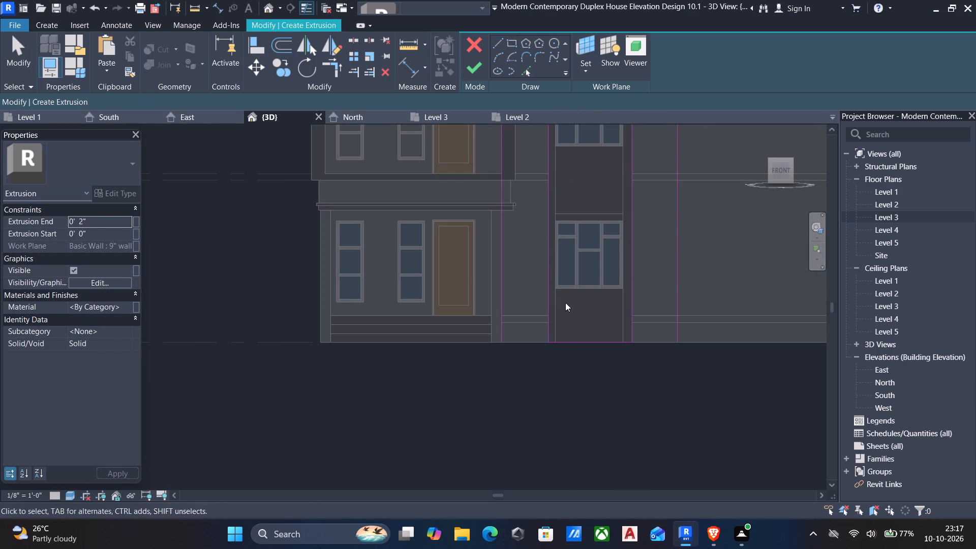
Delete the bottom line of the inner rectangle along the base of the window surround.
{"action": "left_click", "coordinate": [596, 344]}
{"action": "key", "text": "Delete"}
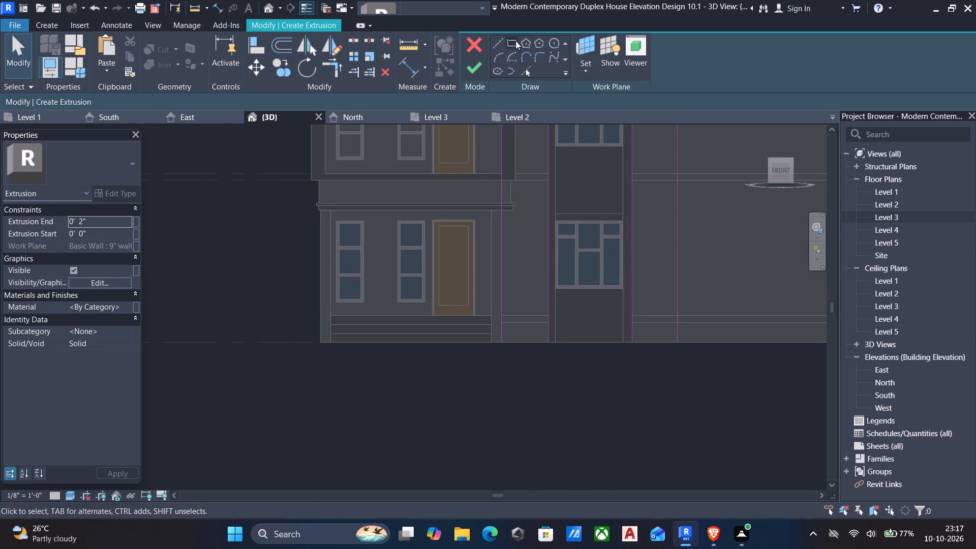
Draw base lines joining the inner and outer rectangles on both sides of the window surround, the porch-side one about 3'-5 1/2" long.
{"action": "left_click", "coordinate": [501, 35]}
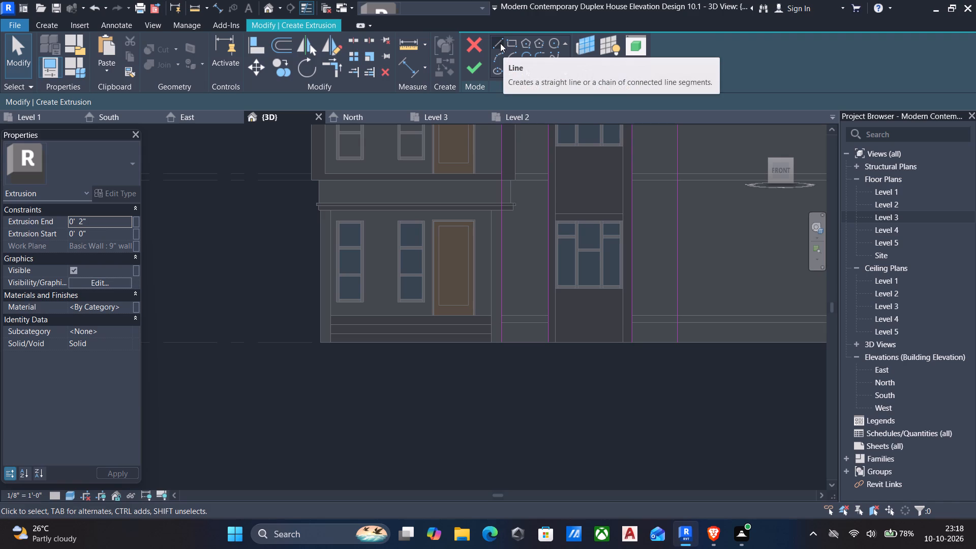
{"action": "scroll", "coordinate": [543, 355], "scroll_direction": "up", "scroll_amount": 3}
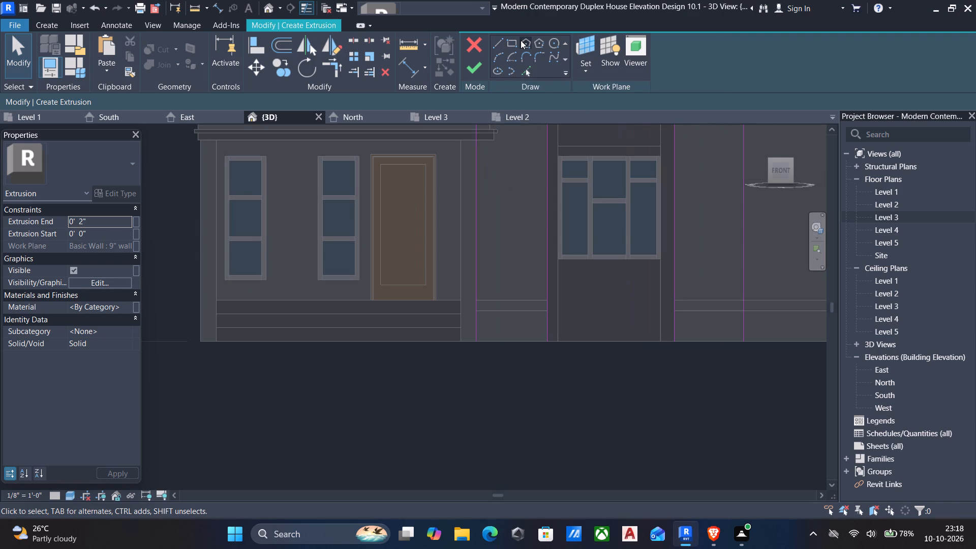
{"action": "left_click", "coordinate": [500, 44]}
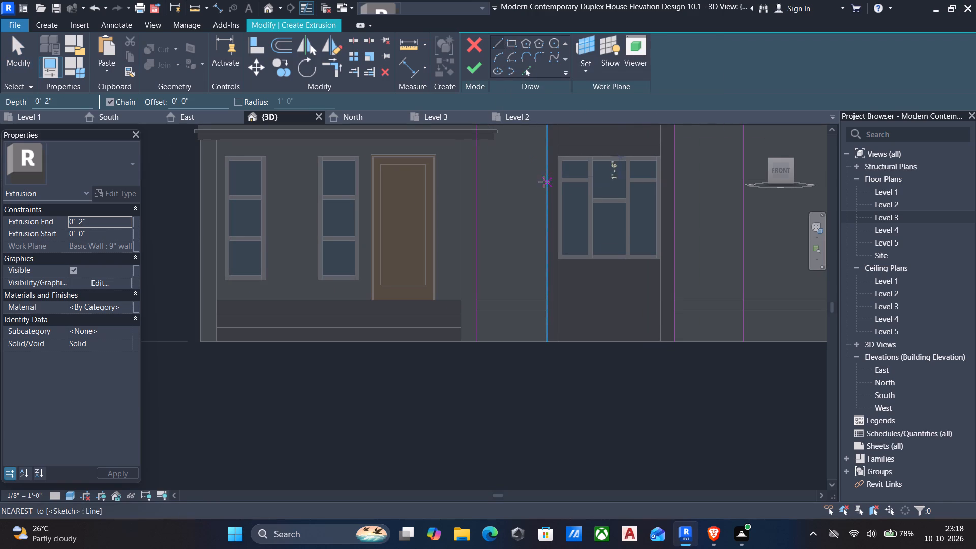
{"action": "left_click", "coordinate": [543, 343]}
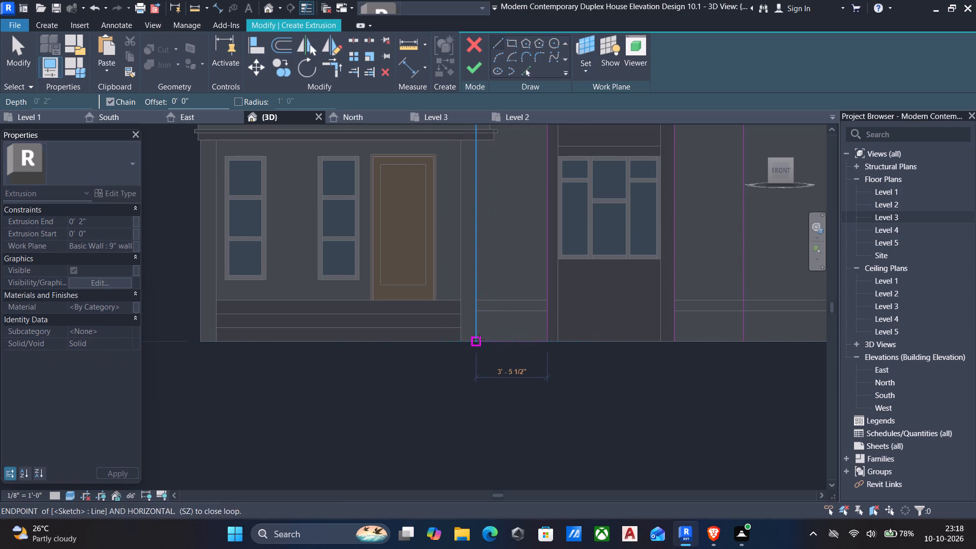
{"action": "left_click", "coordinate": [479, 339]}
{"action": "key", "text": "Escape"}
{"action": "key", "text": "grave"}
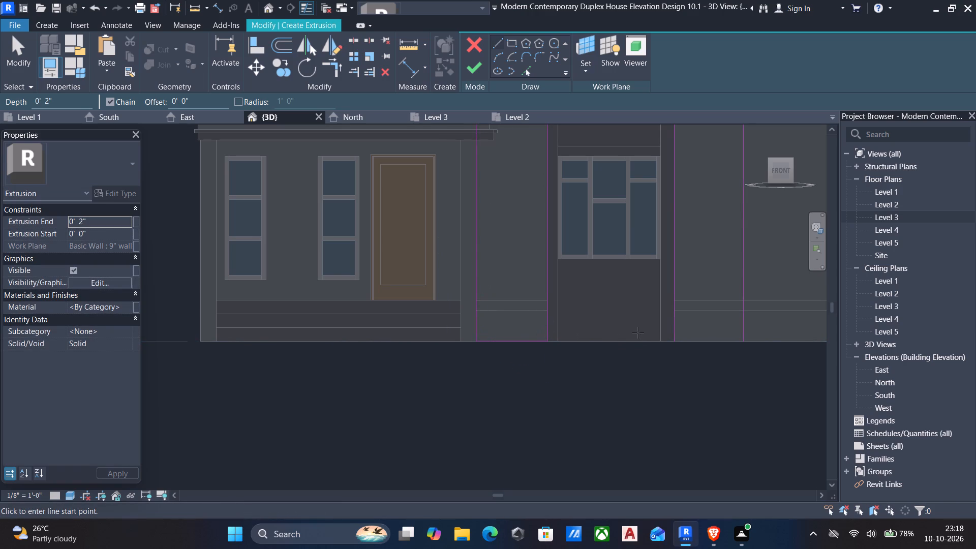
{"action": "left_click", "coordinate": [674, 344]}
{"action": "left_click", "coordinate": [746, 342]}
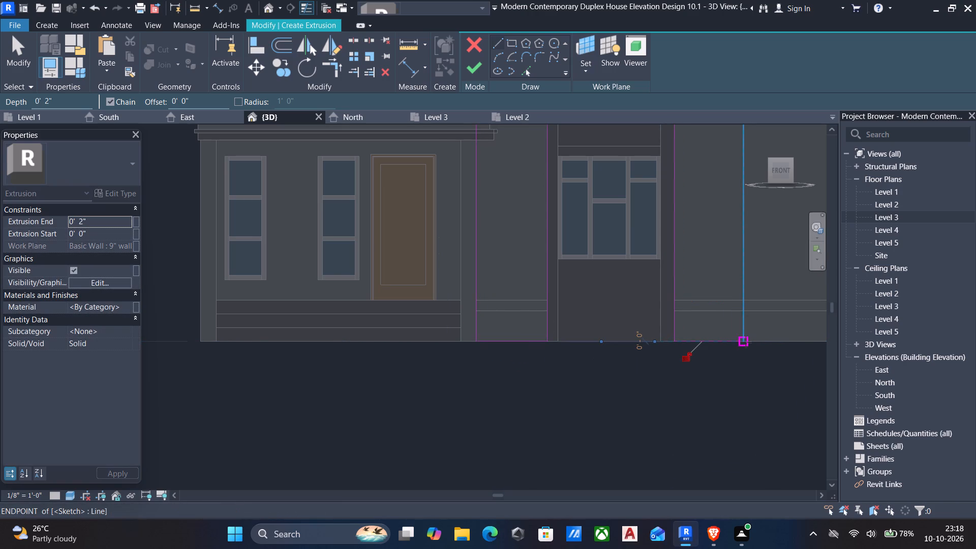
{"action": "key", "text": "Escape"}
Finish the closed sketch as a 2" deep wall panel extrusion around the window surround.
{"action": "middle_click_drag", "start_coordinate": [642, 312], "coordinate": [654, 359]}
{"action": "scroll", "coordinate": [635, 323], "scroll_direction": "down", "scroll_amount": 3}
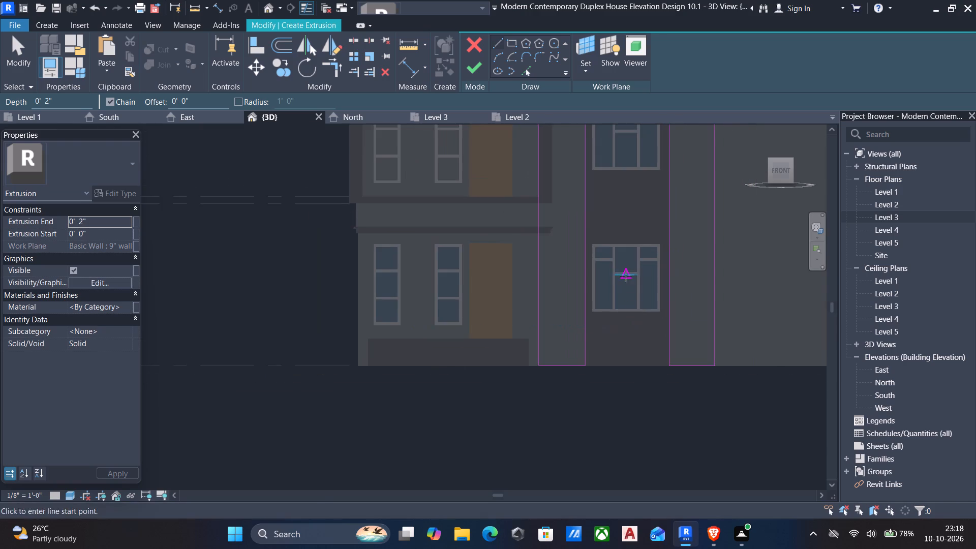
{"action": "middle_click_drag", "start_coordinate": [626, 277], "coordinate": [629, 358]}
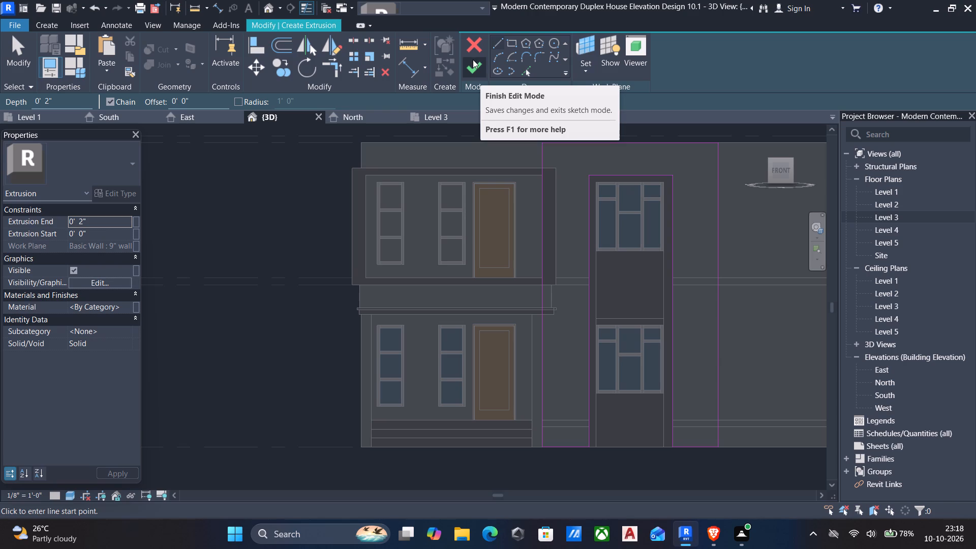
{"action": "left_click", "coordinate": [471, 69]}
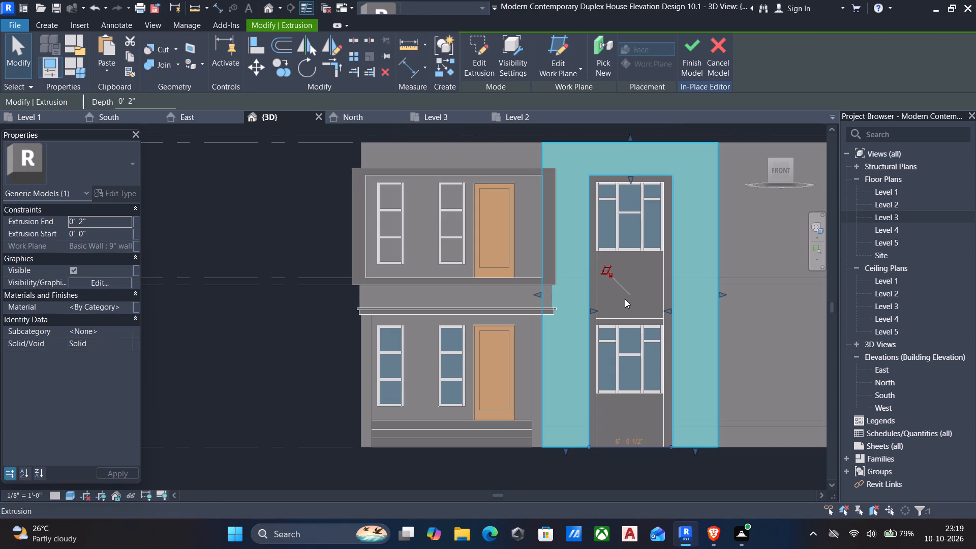
Finish the in-place model of the wall panel and dismiss the save reminder without saving.
{"action": "middle_click_drag", "start_coordinate": [595, 313], "coordinate": [576, 396]}
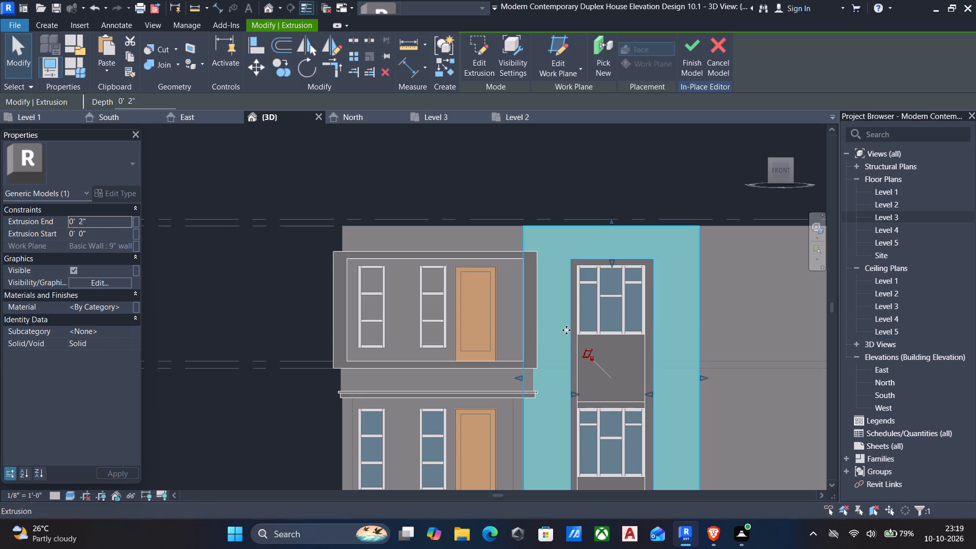
{"action": "middle_click_drag", "start_coordinate": [626, 257], "coordinate": [628, 231]}
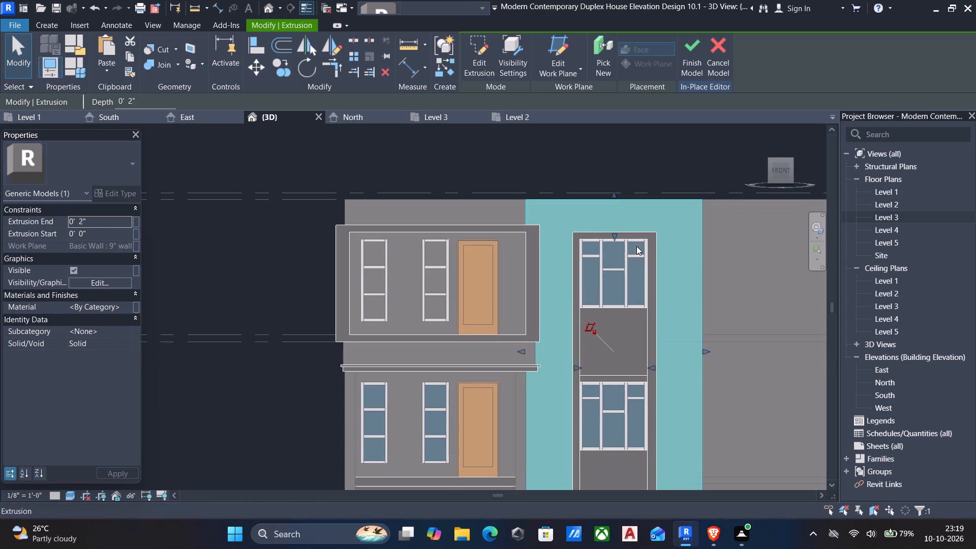
{"action": "middle_click_drag", "start_coordinate": [635, 272], "coordinate": [637, 221]}
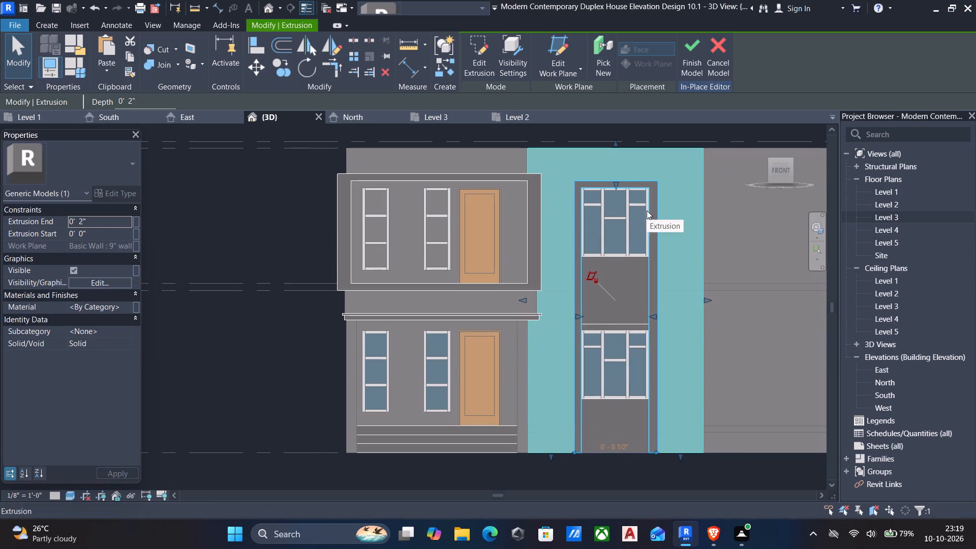
{"action": "middle_click_drag", "start_coordinate": [627, 246], "coordinate": [619, 321]}
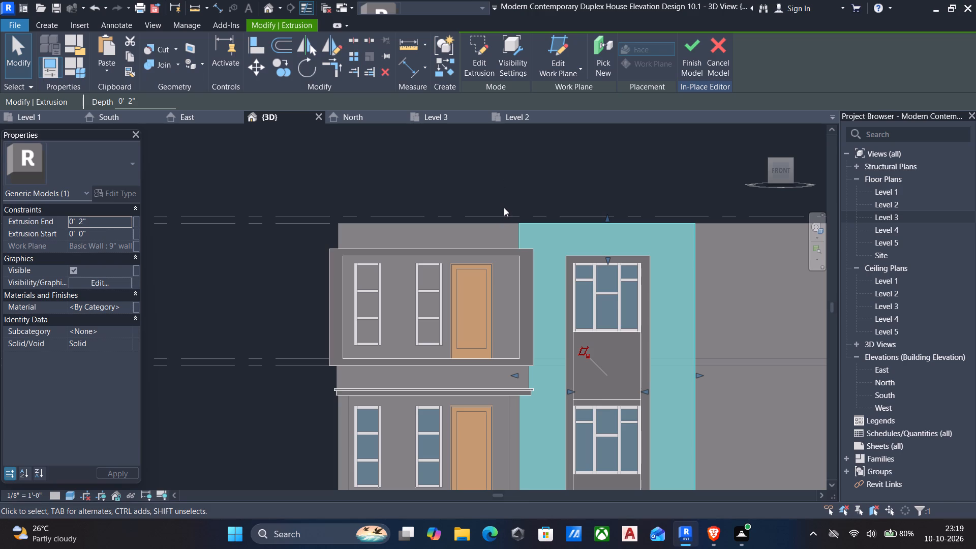
{"action": "middle_click_drag", "start_coordinate": [548, 237], "coordinate": [507, 197]}
{"action": "middle_click_drag", "start_coordinate": [531, 254], "coordinate": [522, 210]}
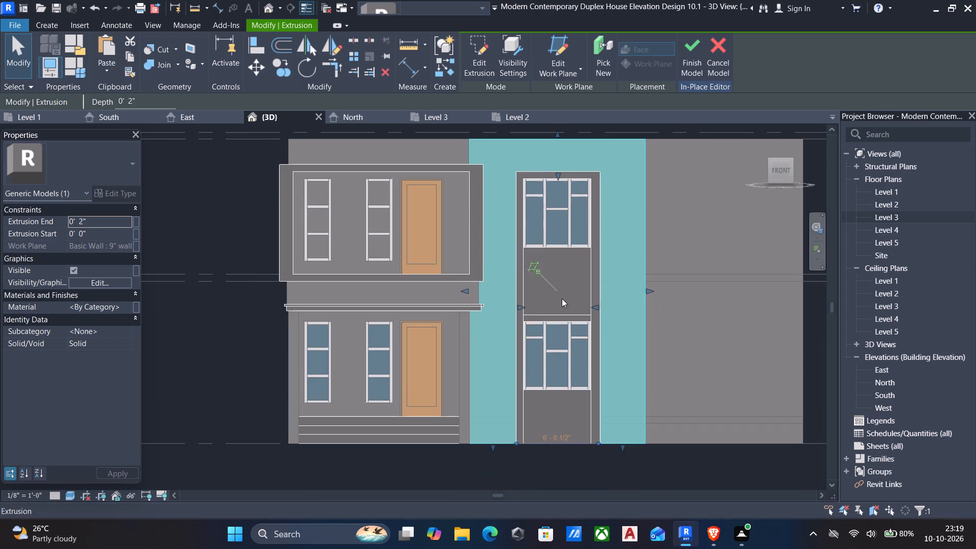
{"action": "middle_click_drag", "start_coordinate": [573, 327], "coordinate": [559, 273]}
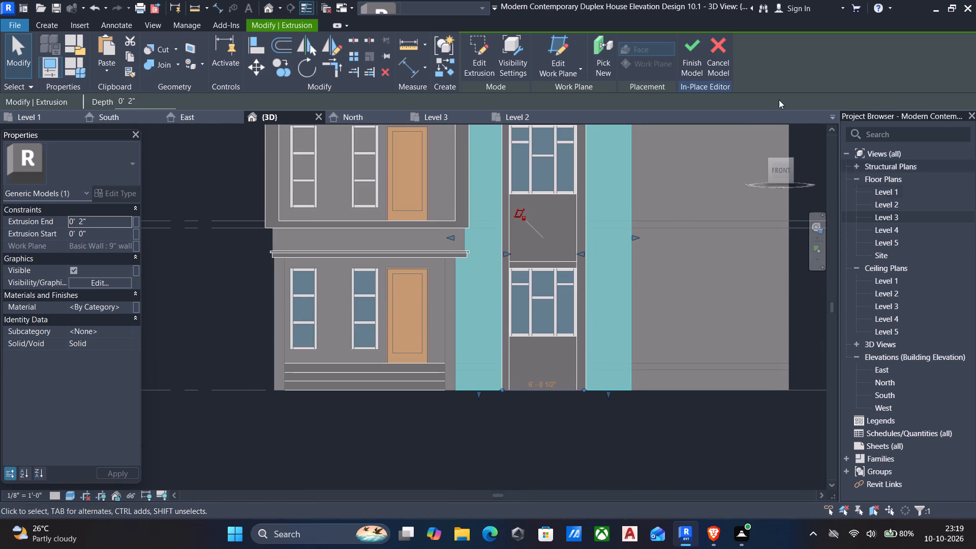
{"action": "left_click", "coordinate": [692, 51]}
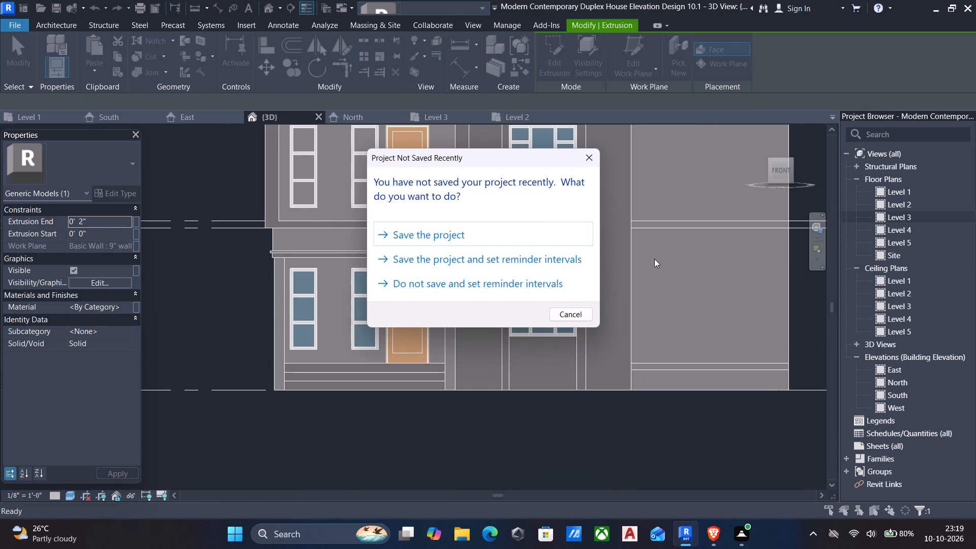
{"action": "left_click", "coordinate": [577, 314]}
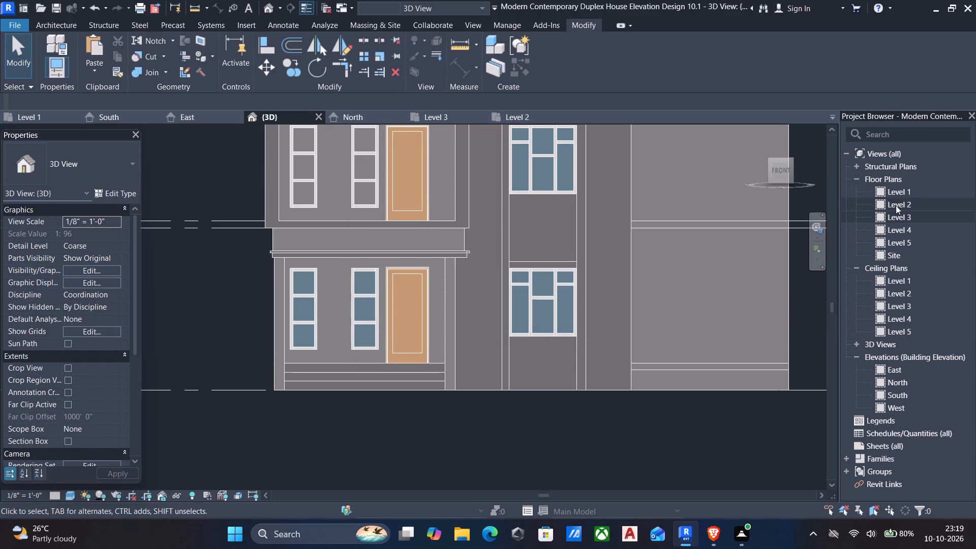
On the Level 1 floor plan, place a 5'-0" Curtain Wall 1 along the front 9" wall's centerline, between the new panel and the far corner.
{"action": "double_click", "coordinate": [902, 192]}
{"action": "middle_click_drag", "start_coordinate": [650, 409], "coordinate": [625, 347]}
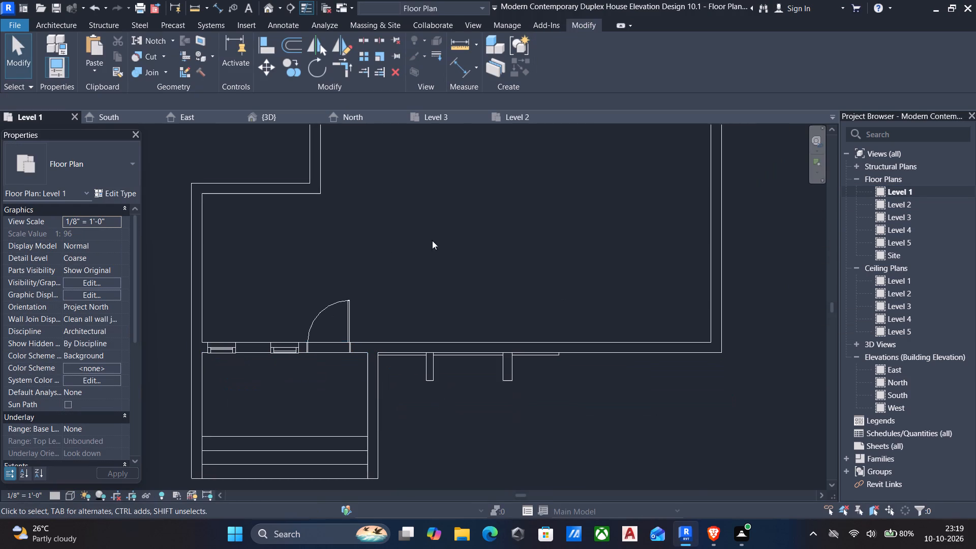
{"action": "left_click", "coordinate": [55, 25]}
{"action": "left_click", "coordinate": [49, 55]}
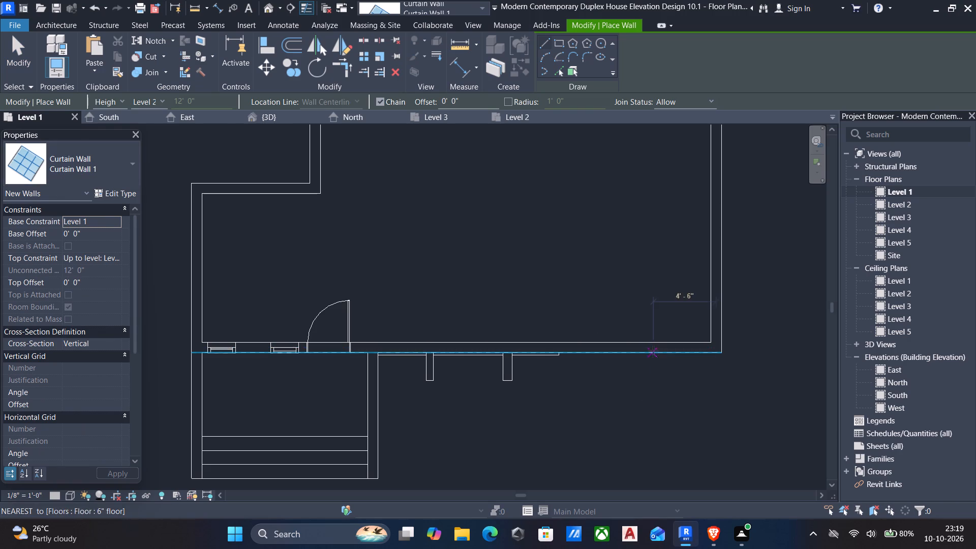
{"action": "scroll", "coordinate": [609, 353], "scroll_direction": "up", "scroll_amount": 5}
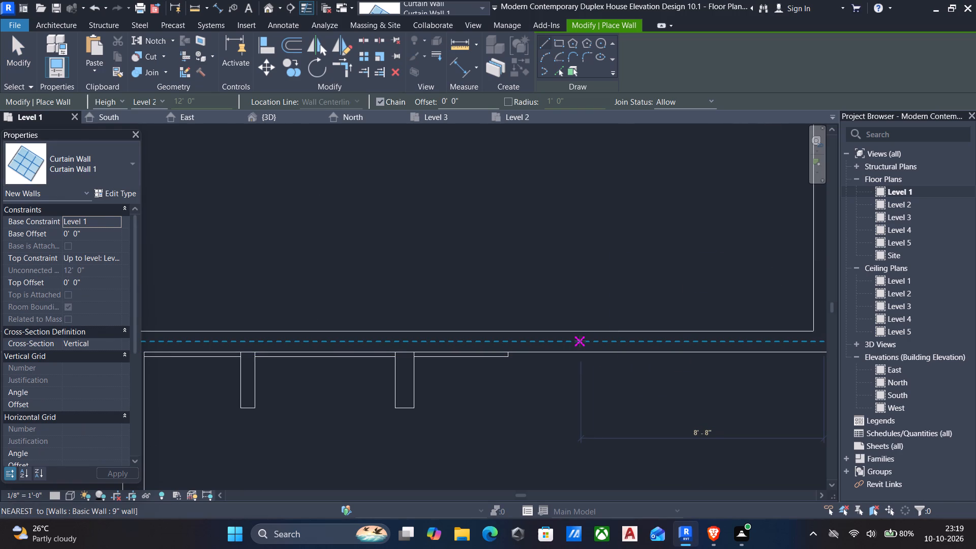
{"action": "left_click", "coordinate": [579, 340]}
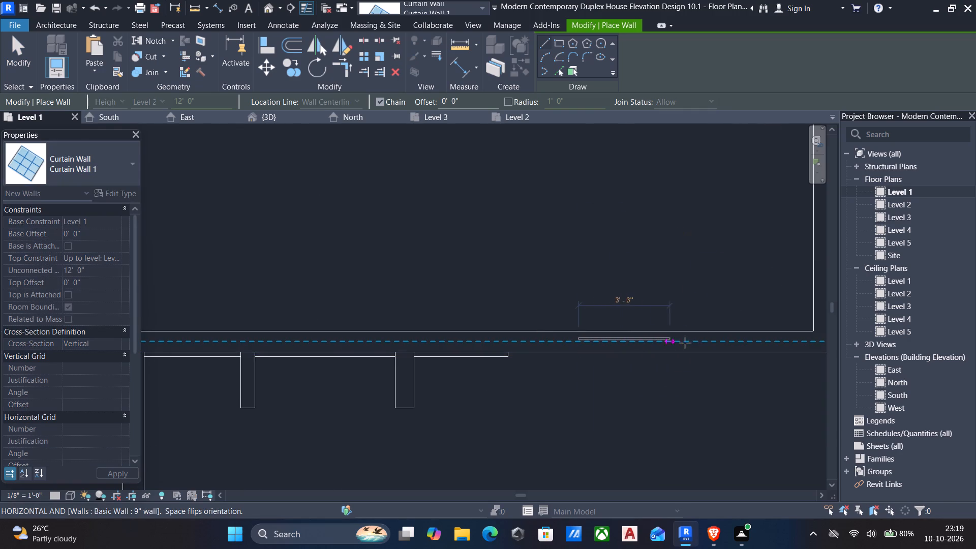
{"action": "left_click", "coordinate": [719, 343]}
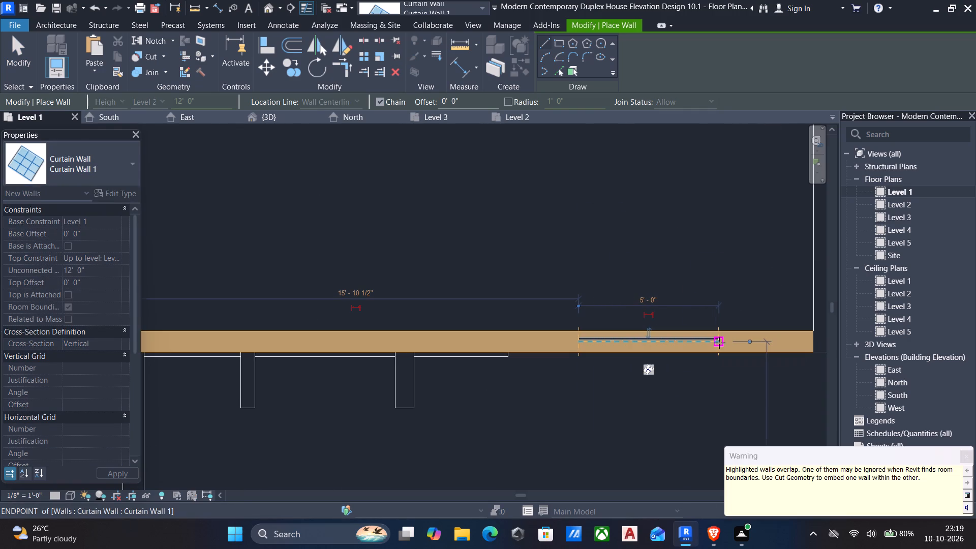
{"action": "middle_click_drag", "start_coordinate": [719, 346], "coordinate": [718, 413]}
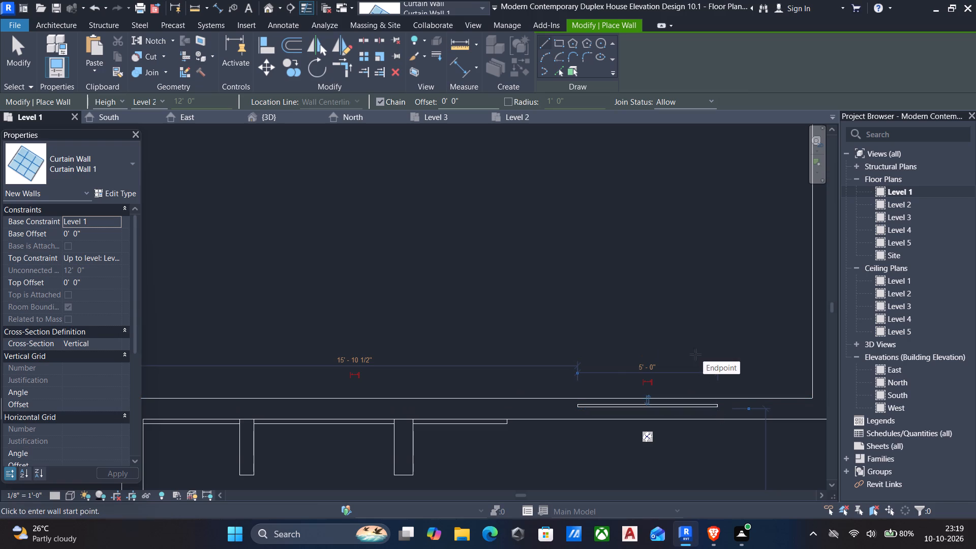
{"action": "key", "text": "Escape"}
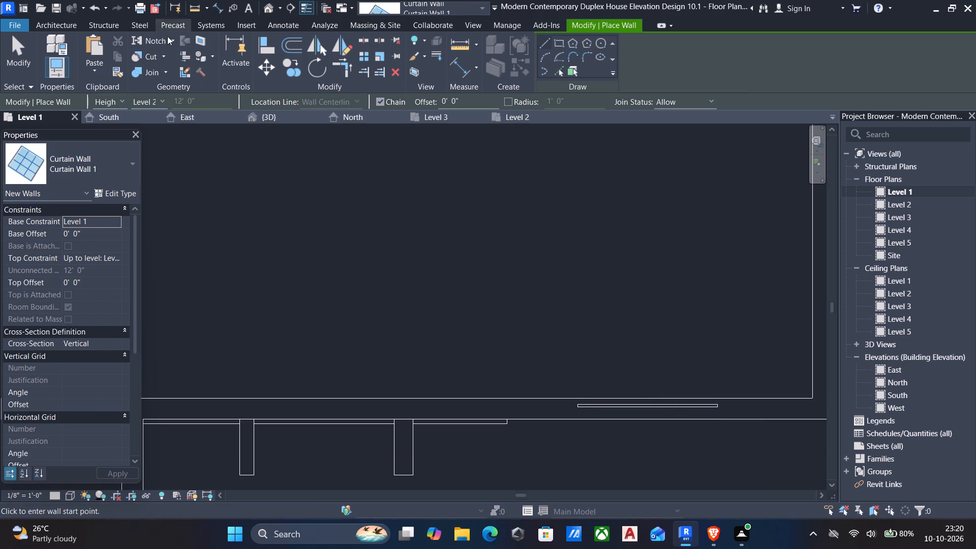
Cut the front 9" wall with the new curtain wall using Cut Geometry.
{"action": "left_click", "coordinate": [144, 52]}
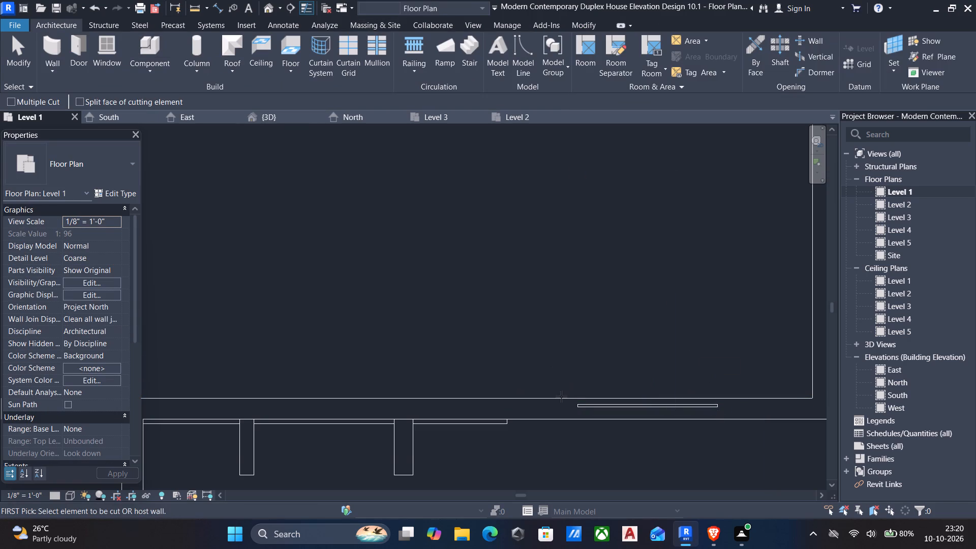
{"action": "left_click", "coordinate": [561, 398]}
{"action": "left_click", "coordinate": [610, 405]}
In the 3D view, raise the base of the new Curtain Wall 1 to about 3'-8" above Level 1.
{"action": "left_click", "coordinate": [266, 9]}
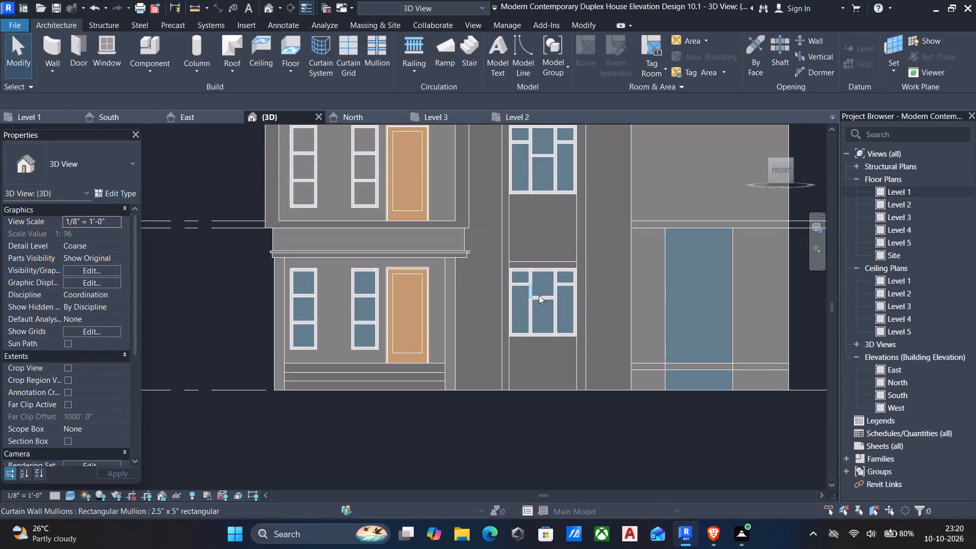
{"action": "left_click", "coordinate": [695, 391]}
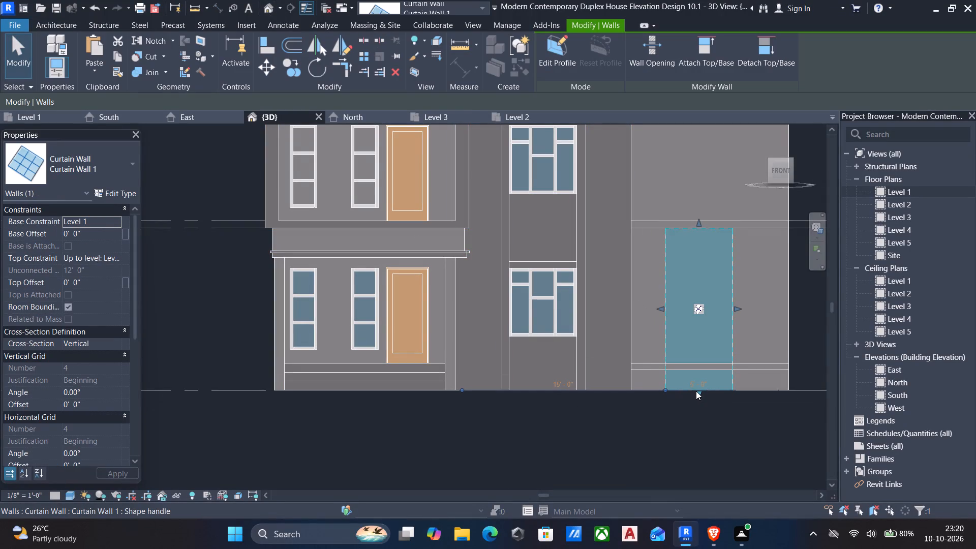
{"action": "left_click_drag", "start_coordinate": [697, 390], "coordinate": [692, 342]}
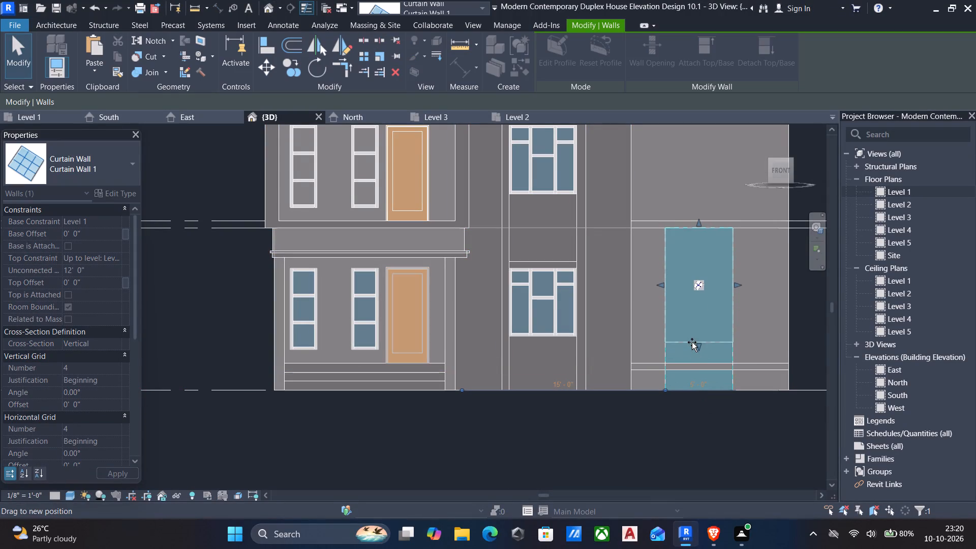
{"action": "left_click_drag", "start_coordinate": [692, 342], "coordinate": [691, 341]}
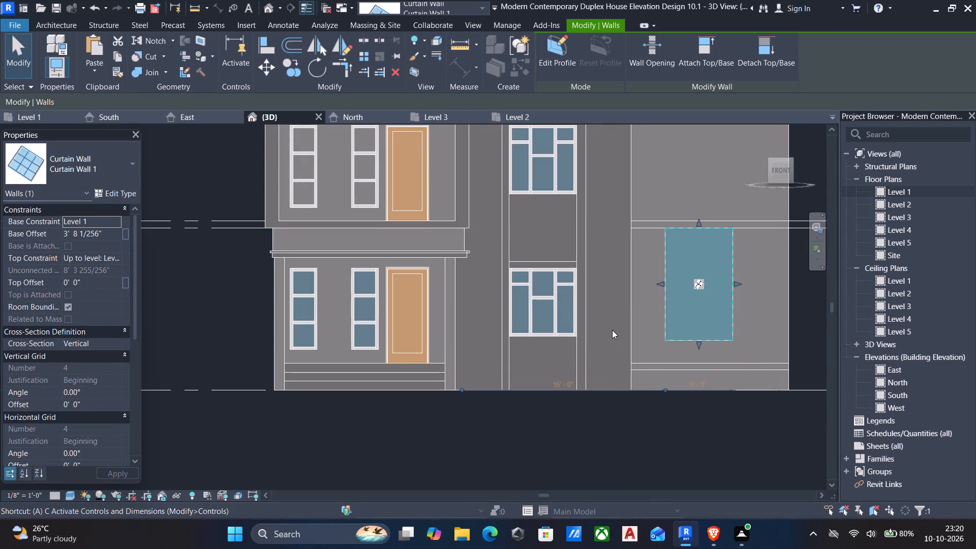
Align the new curtain wall's bottom and top edges with those of the lower stacked window.
{"action": "key", "text": "a"}
{"action": "key", "text": "l"}
{"action": "left_click", "coordinate": [544, 337]}
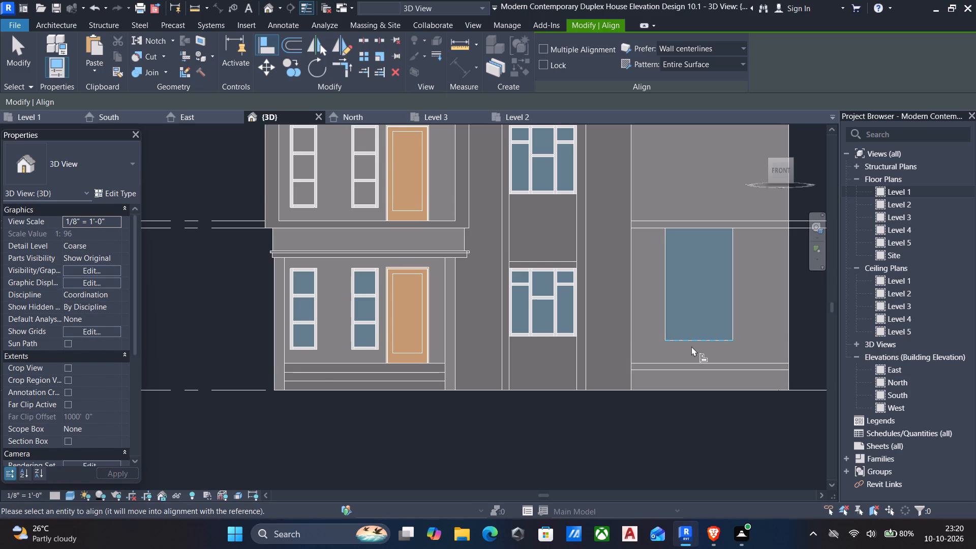
{"action": "left_click", "coordinate": [691, 346]}
{"action": "left_click", "coordinate": [536, 264]}
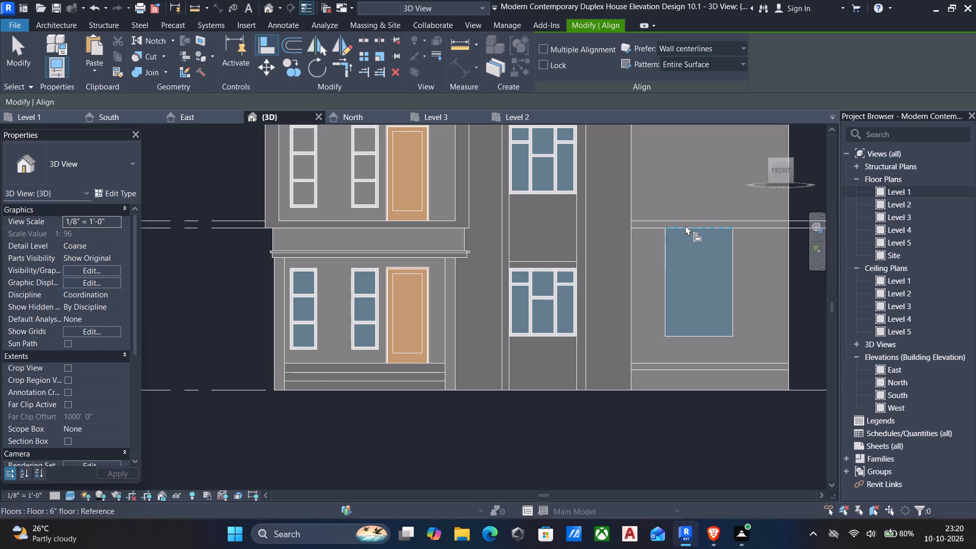
{"action": "left_click", "coordinate": [686, 228]}
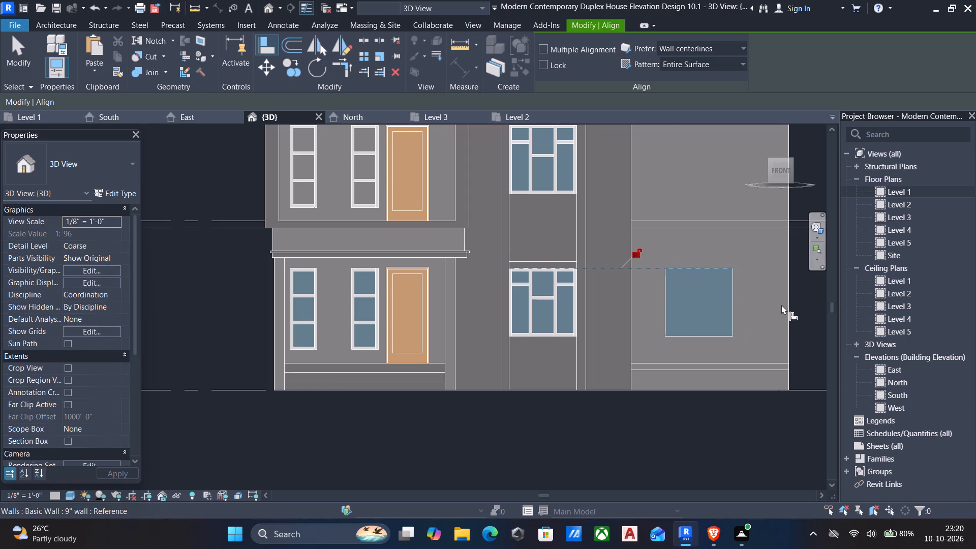
{"action": "middle_click_drag", "start_coordinate": [781, 306], "coordinate": [780, 335]}
{"action": "middle_click_drag", "start_coordinate": [772, 317], "coordinate": [729, 305]}
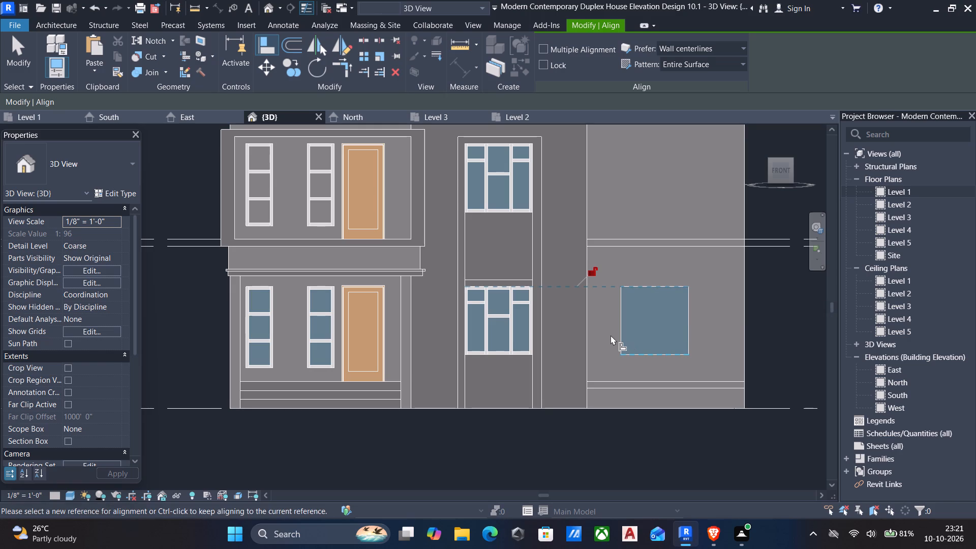
{"action": "key", "text": "Escape"}
{"action": "key", "text": "Escape"}
Narrow the wall panel around the stacked windows by pulling its outer edge inward, away from the new curtain wall.
{"action": "left_click", "coordinate": [589, 309]}
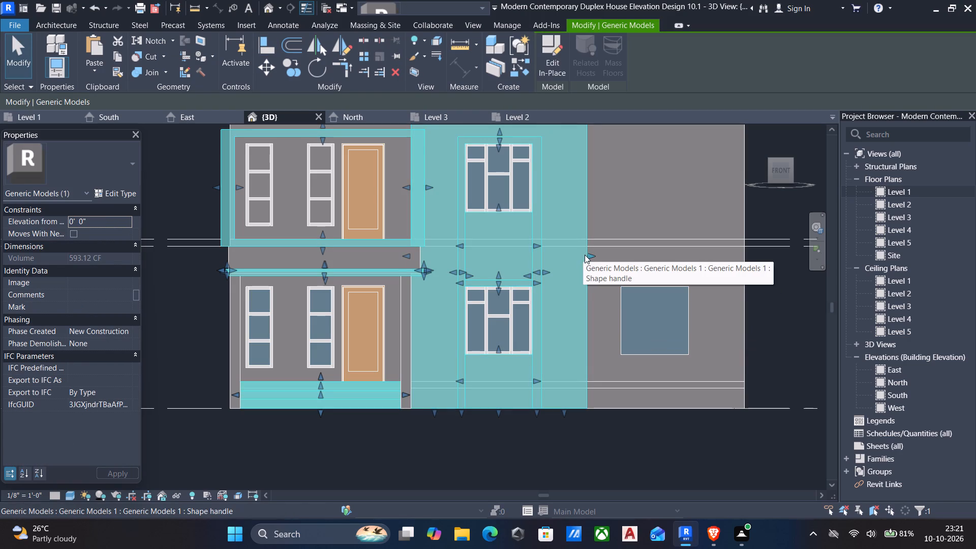
{"action": "left_click_drag", "start_coordinate": [593, 256], "coordinate": [582, 256]}
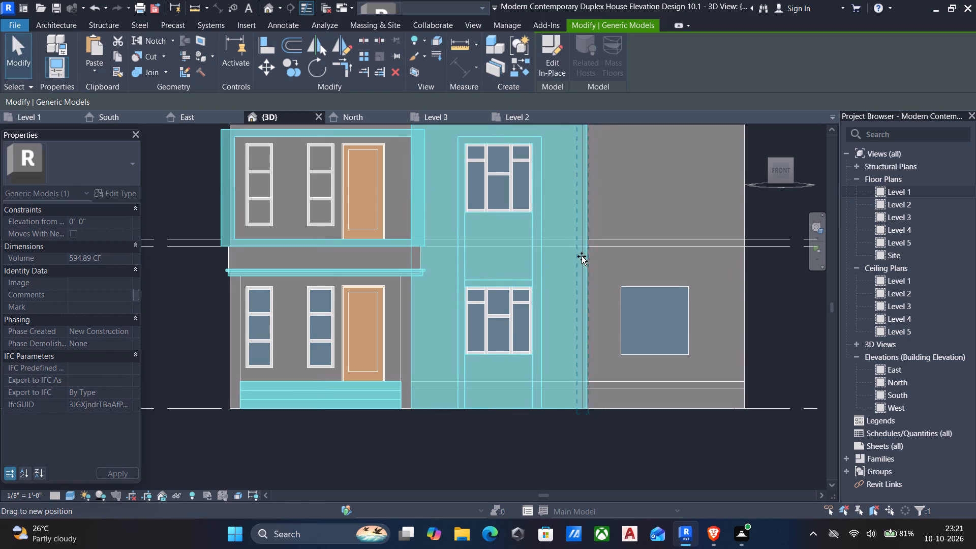
{"action": "left_click_drag", "start_coordinate": [582, 256], "coordinate": [569, 256]}
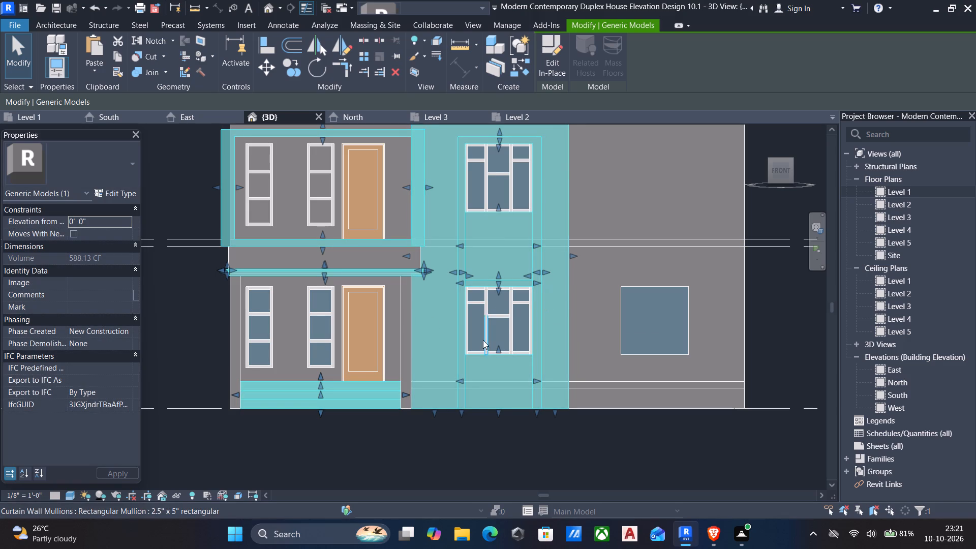
{"action": "middle_click_drag", "start_coordinate": [461, 224], "coordinate": [498, 248]}
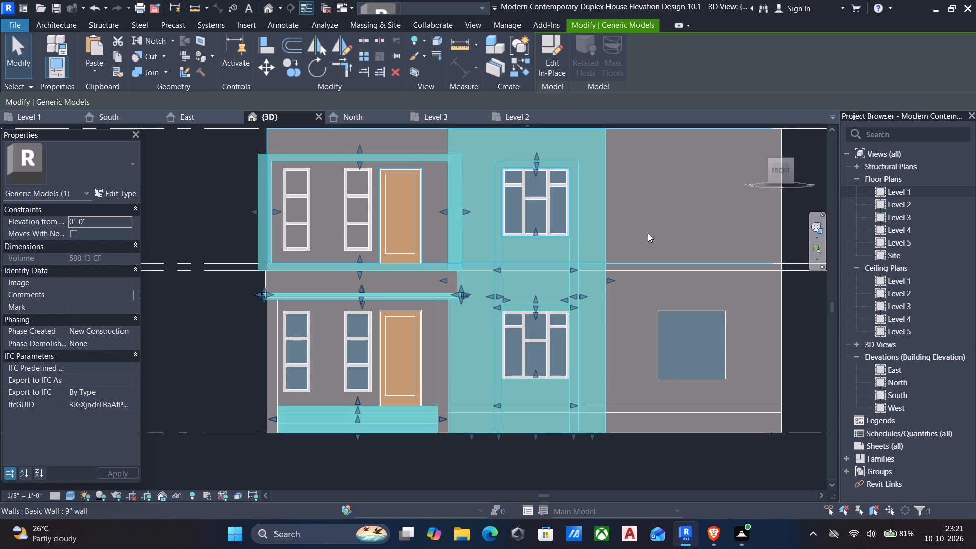
{"action": "key", "text": "Escape"}
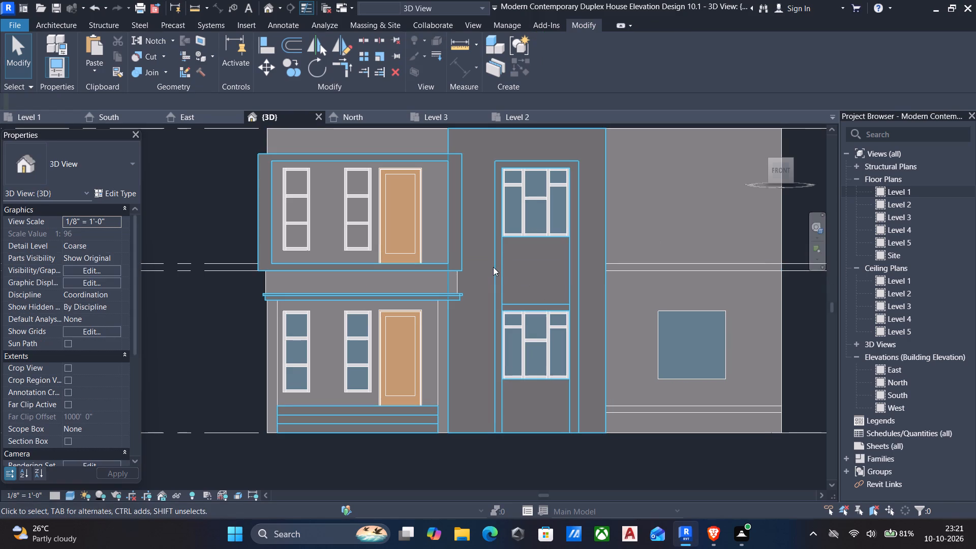
Nudge both stacked curtain wall windows together five increments toward the entrance doors.
{"action": "left_click", "coordinate": [530, 236]}
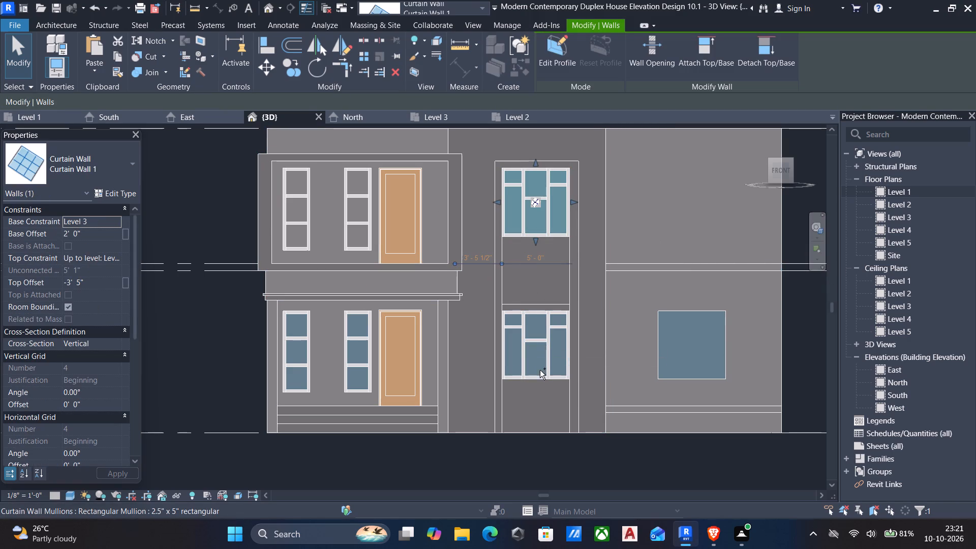
{"action": "left_click", "coordinate": [537, 378], "text": "ctrl"}
{"action": "key", "text": "Left"}
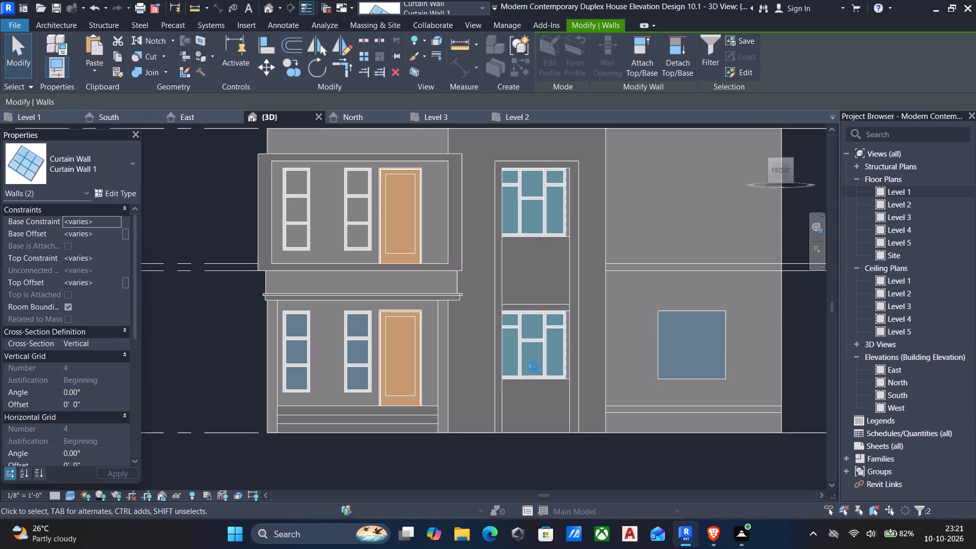
{"action": "key", "text": "Left"}
{"action": "key", "text": "Left"}
{"action": "key", "text": "Left"}
{"action": "key", "text": "Left"}
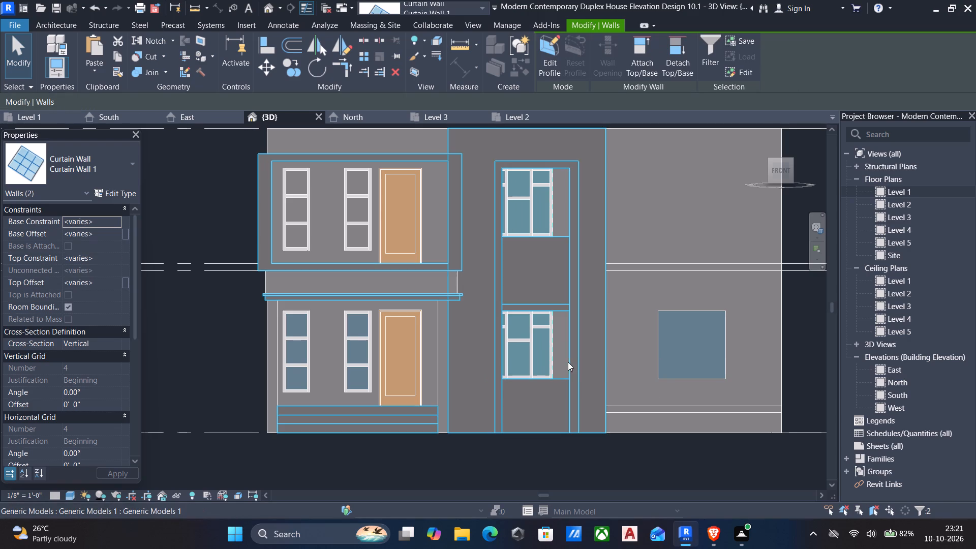
{"action": "key", "text": "Escape"}
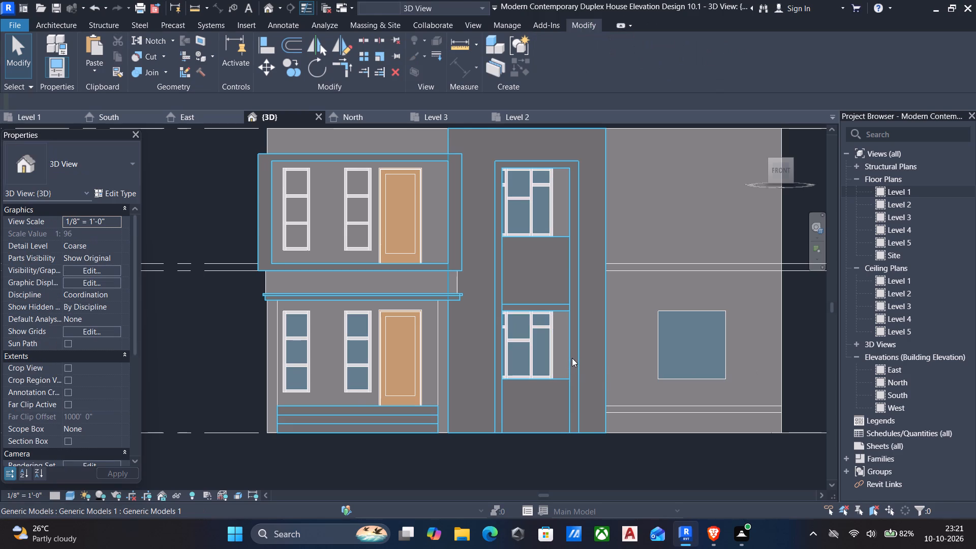
Edit the in-place model and shift the right leg of the 2'-0" deep surround against the moved windows, keeping it narrow.
{"action": "left_click", "coordinate": [572, 358]}
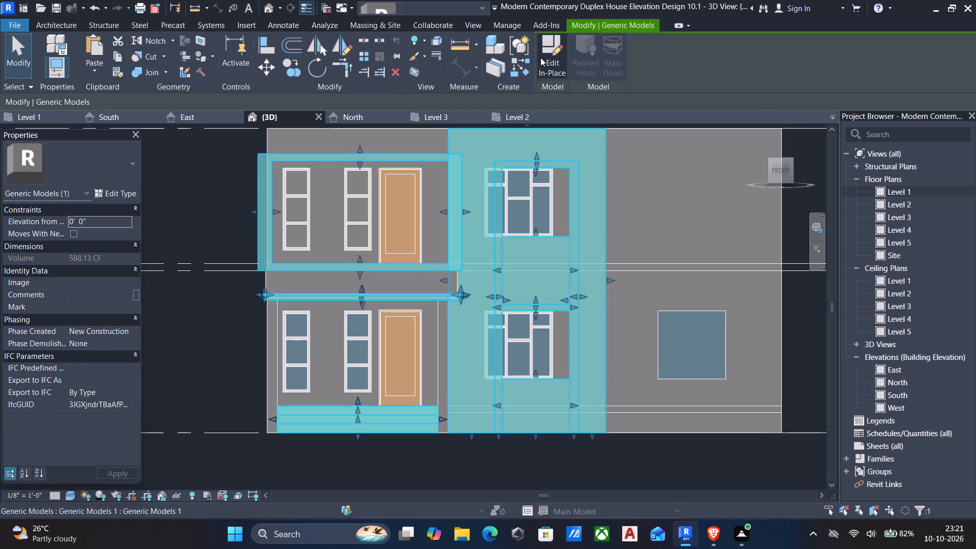
{"action": "left_click", "coordinate": [550, 51]}
{"action": "scroll", "coordinate": [571, 344], "scroll_direction": "up", "scroll_amount": 3}
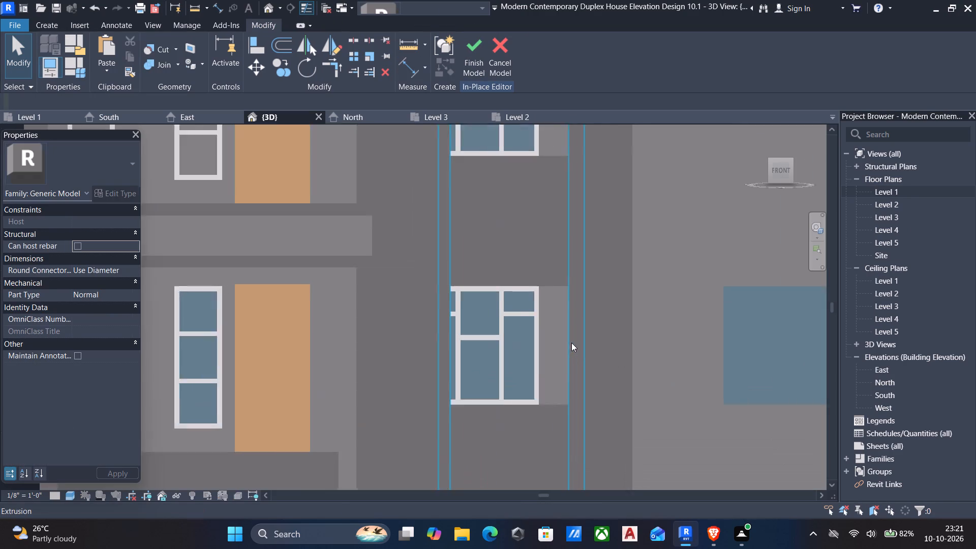
{"action": "scroll", "coordinate": [571, 343], "scroll_direction": "up", "scroll_amount": 2}
{"action": "left_click", "coordinate": [572, 340]}
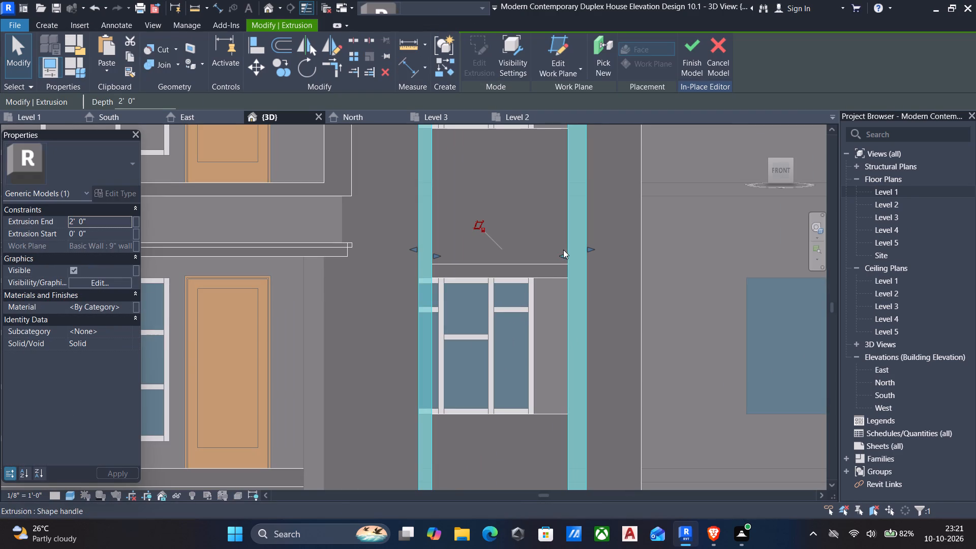
{"action": "left_click_drag", "start_coordinate": [564, 254], "coordinate": [538, 254]}
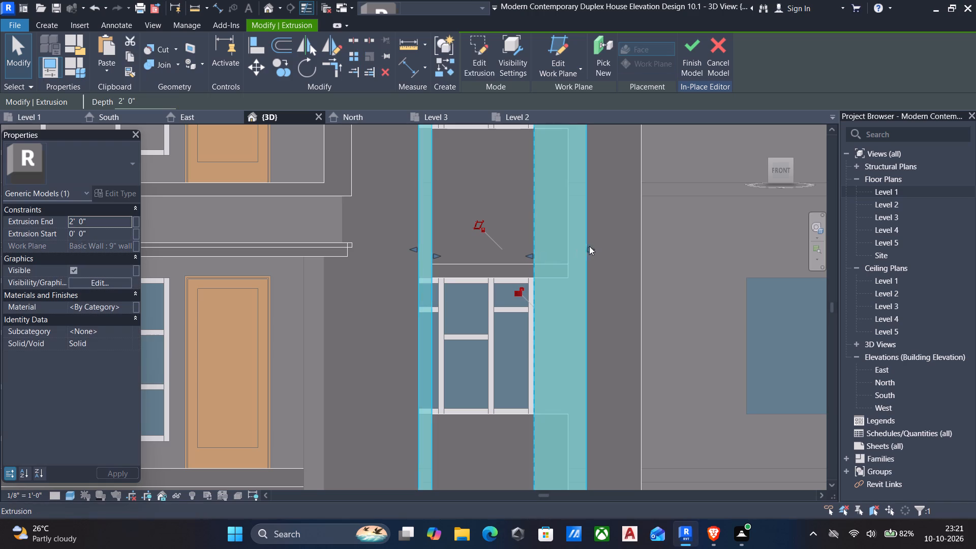
{"action": "left_click_drag", "start_coordinate": [590, 248], "coordinate": [565, 252]}
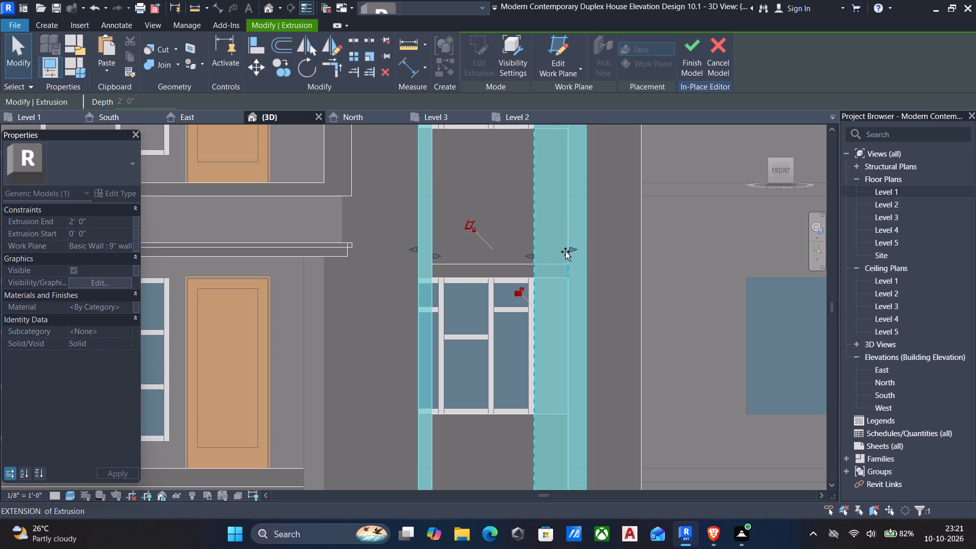
{"action": "left_click_drag", "start_coordinate": [565, 252], "coordinate": [551, 256]}
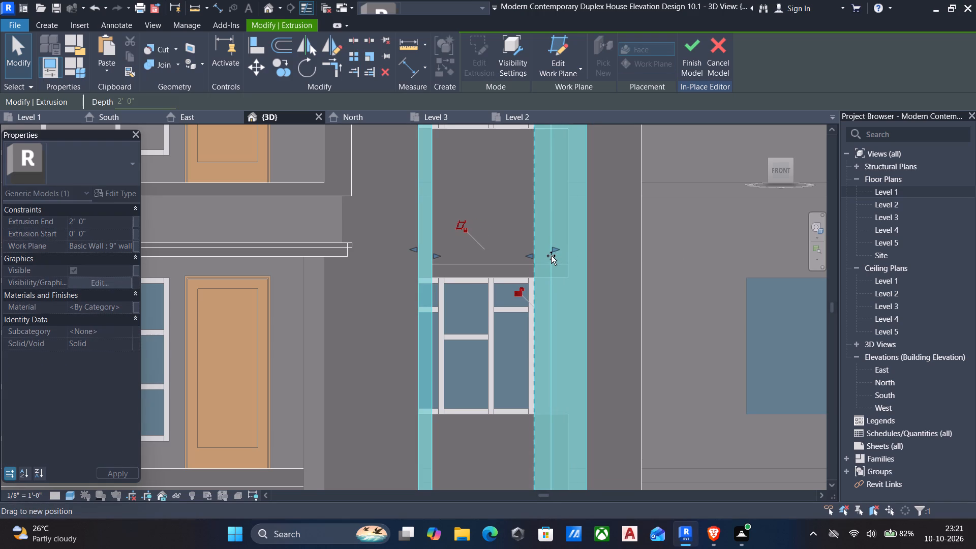
{"action": "left_click_drag", "start_coordinate": [551, 256], "coordinate": [550, 257]}
Shift the left leg of the 2'-0" deep surround outward so its inner edge meets the windows' left edge.
{"action": "middle_click_drag", "start_coordinate": [442, 234], "coordinate": [486, 263]}
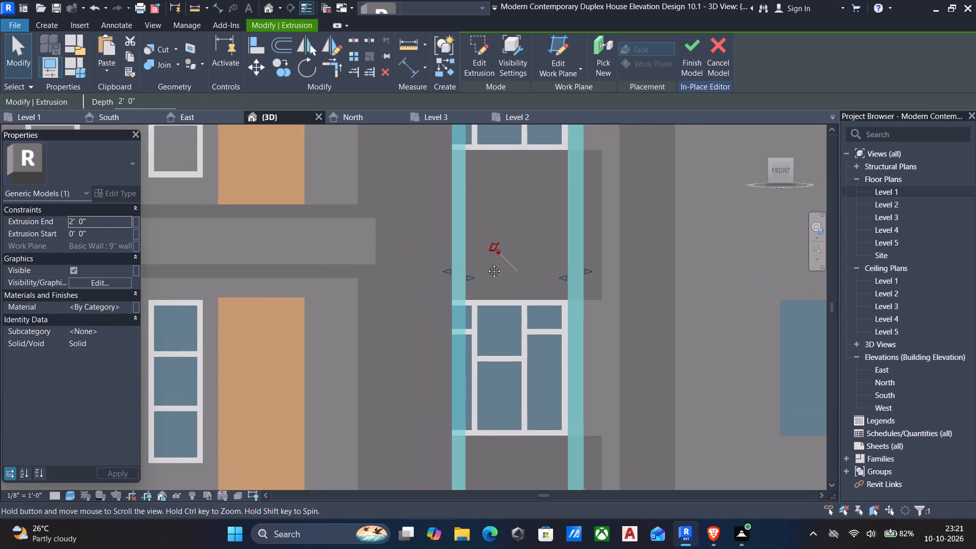
{"action": "middle_click_drag", "start_coordinate": [486, 263], "coordinate": [492, 265]}
{"action": "left_click", "coordinate": [620, 228]}
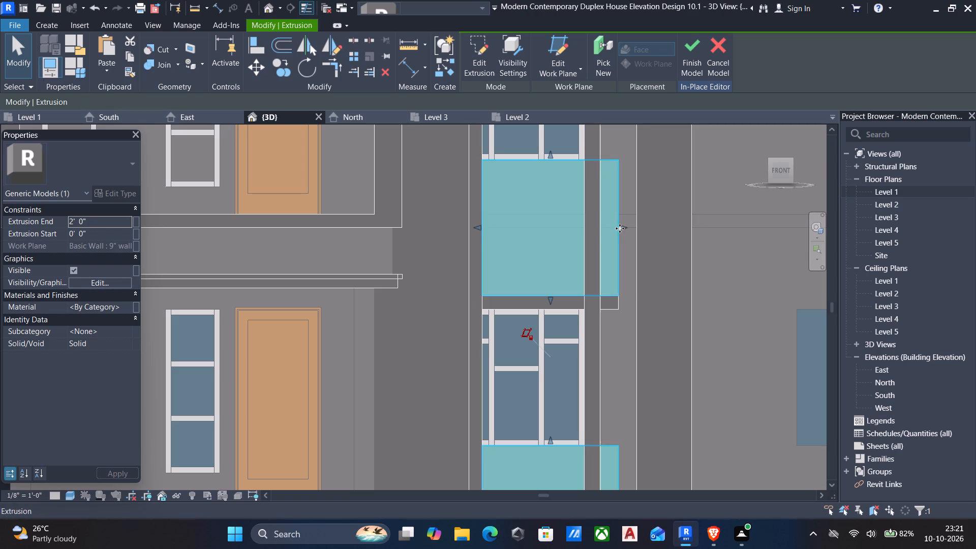
{"action": "middle_click_drag", "start_coordinate": [473, 230], "coordinate": [526, 282]}
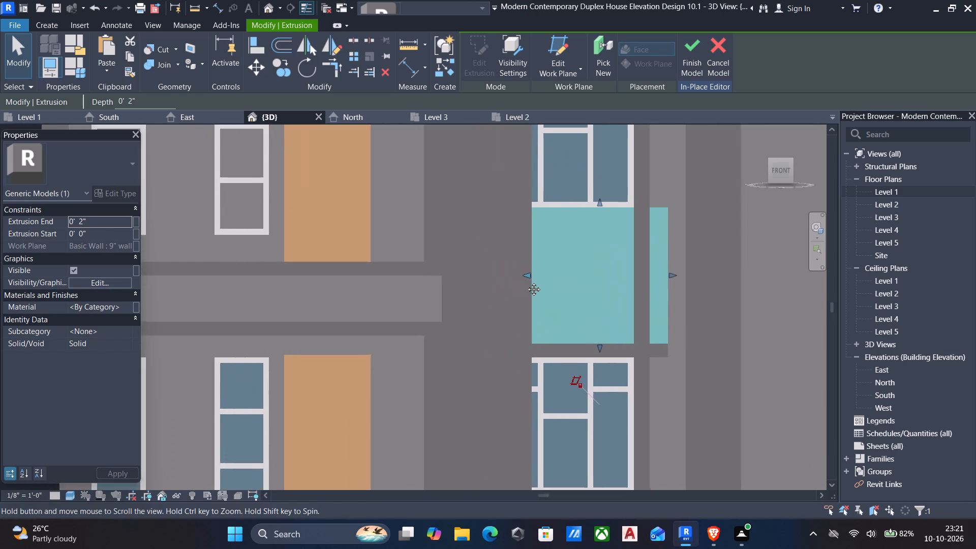
{"action": "middle_click_drag", "start_coordinate": [526, 282], "coordinate": [545, 302]}
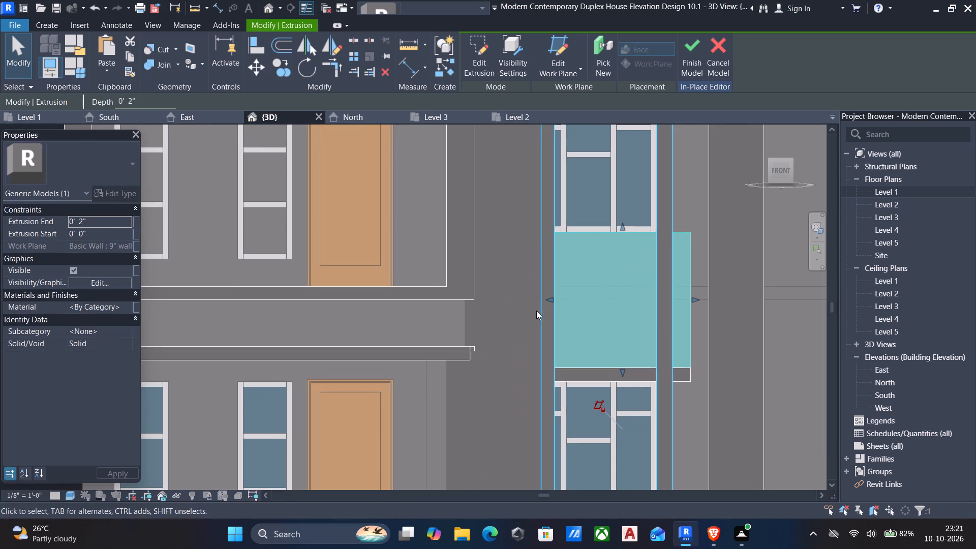
{"action": "left_click", "coordinate": [537, 311]}
{"action": "left_click_drag", "start_coordinate": [534, 351], "coordinate": [513, 349]}
{"action": "left_click_drag", "start_coordinate": [555, 359], "coordinate": [544, 360]}
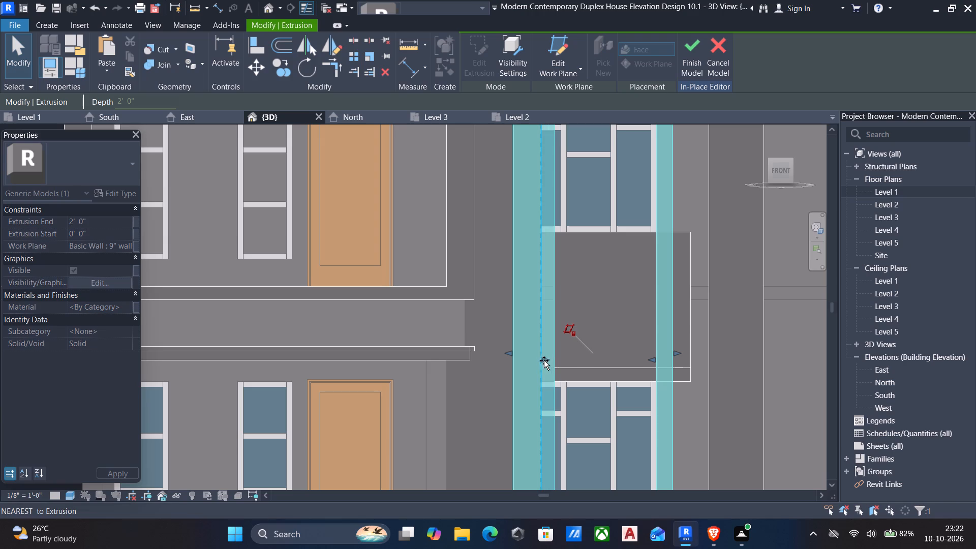
{"action": "left_click_drag", "start_coordinate": [544, 360], "coordinate": [544, 358]}
{"action": "left_click_drag", "start_coordinate": [544, 358], "coordinate": [544, 357]}
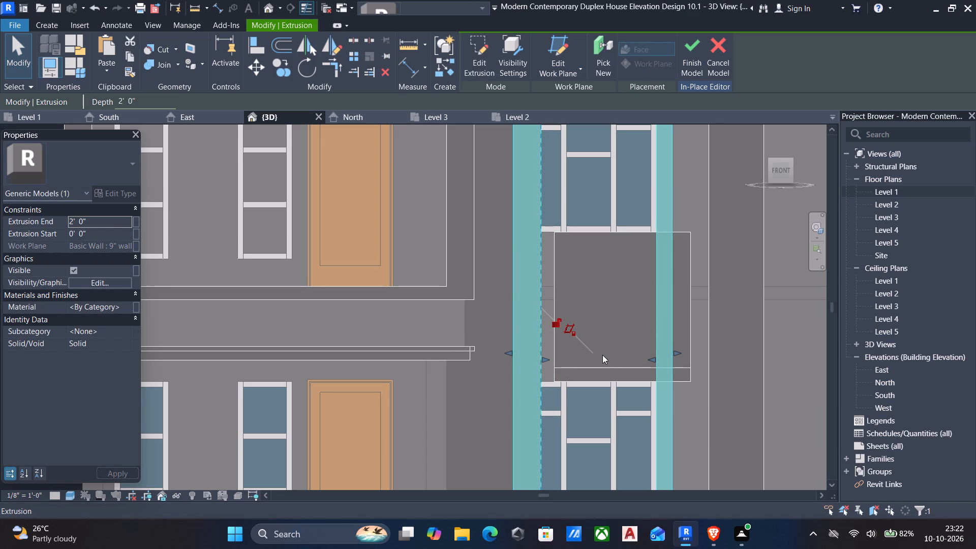
{"action": "key", "text": "Escape"}
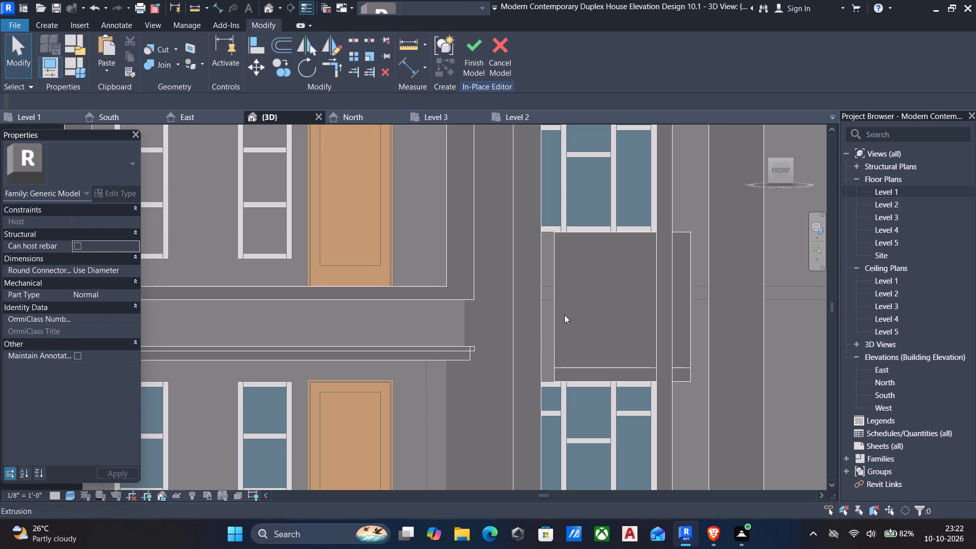
Fit the 2" deep infill panel between the windows to the inner edges of both surround legs.
{"action": "left_click", "coordinate": [557, 314]}
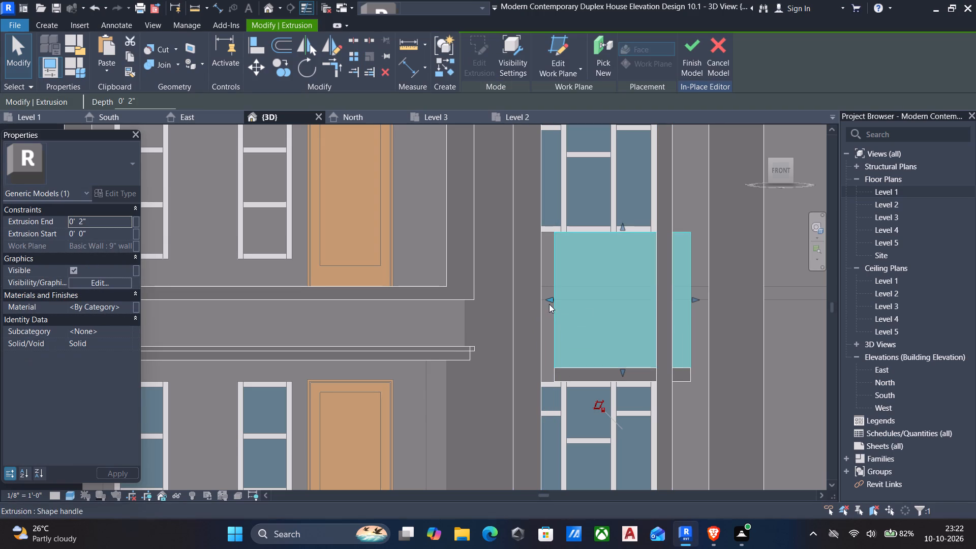
{"action": "left_click", "coordinate": [549, 303]}
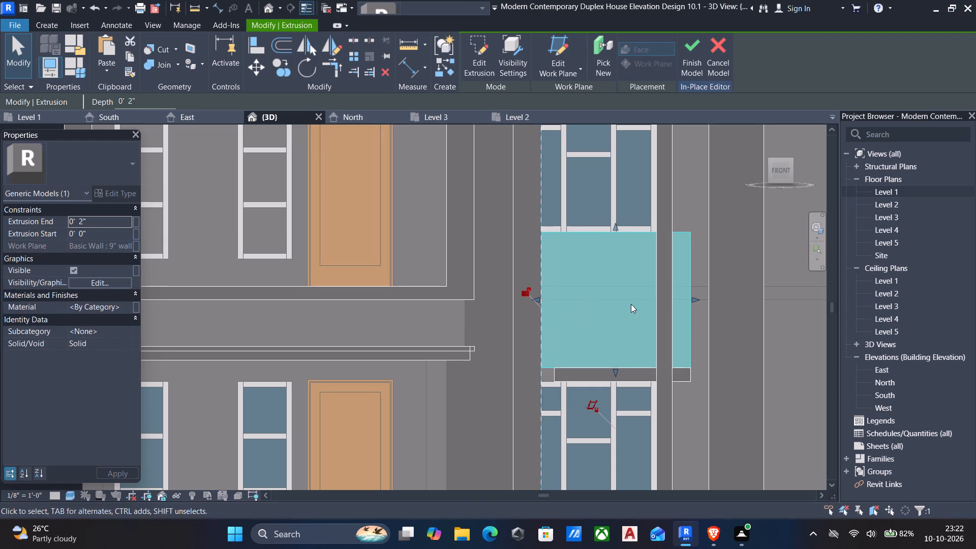
{"action": "left_click_drag", "start_coordinate": [696, 299], "coordinate": [695, 300]}
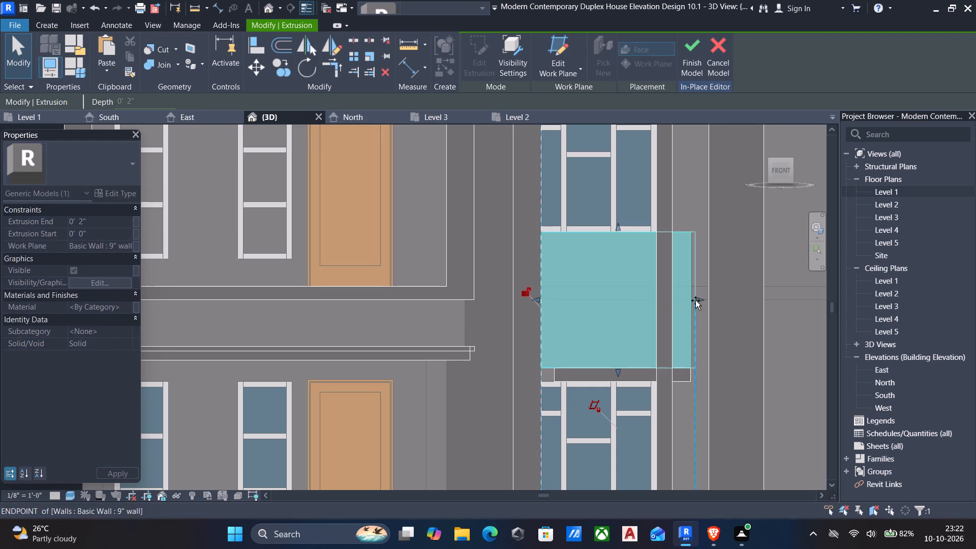
{"action": "left_click_drag", "start_coordinate": [695, 300], "coordinate": [659, 303]}
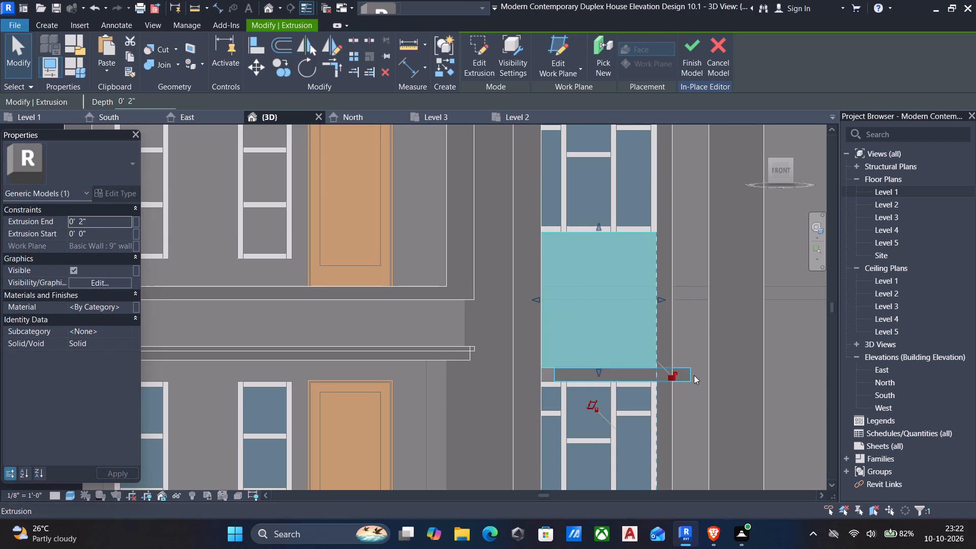
Fit both ends of the thin 2" deep strip above the lower window to the inner edges of the surround legs.
{"action": "left_click", "coordinate": [690, 375]}
{"action": "left_click_drag", "start_coordinate": [554, 377], "coordinate": [552, 377]}
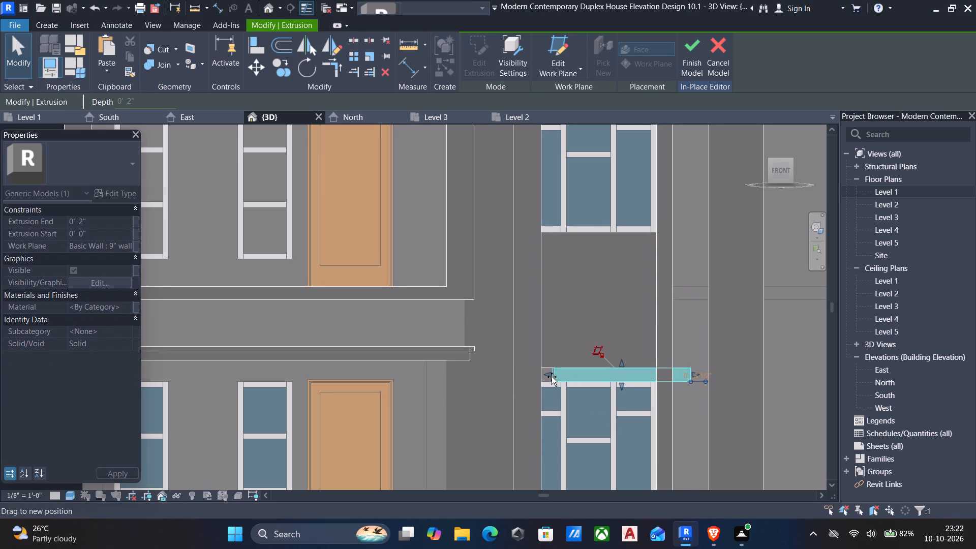
{"action": "left_click_drag", "start_coordinate": [552, 377], "coordinate": [537, 376]}
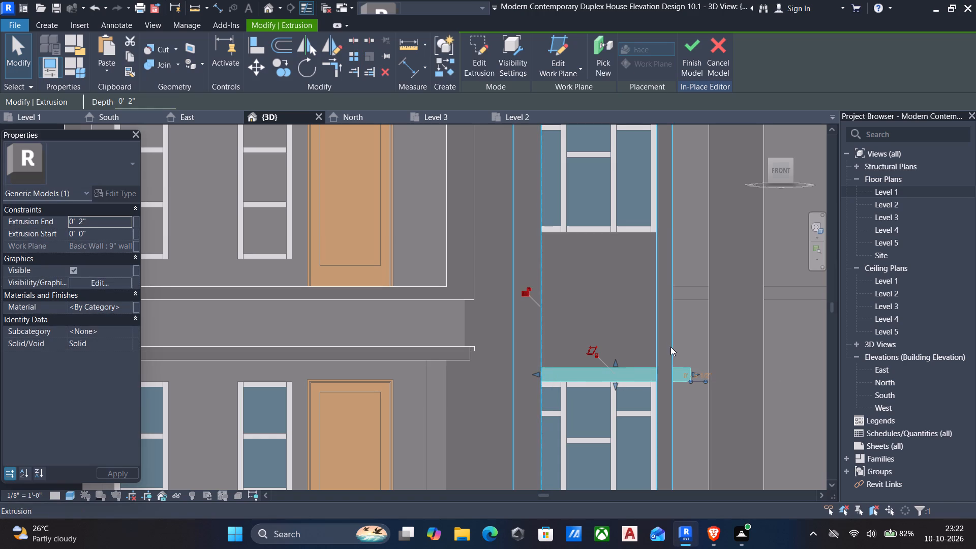
{"action": "left_click", "coordinate": [670, 335]}
{"action": "left_click", "coordinate": [689, 369]}
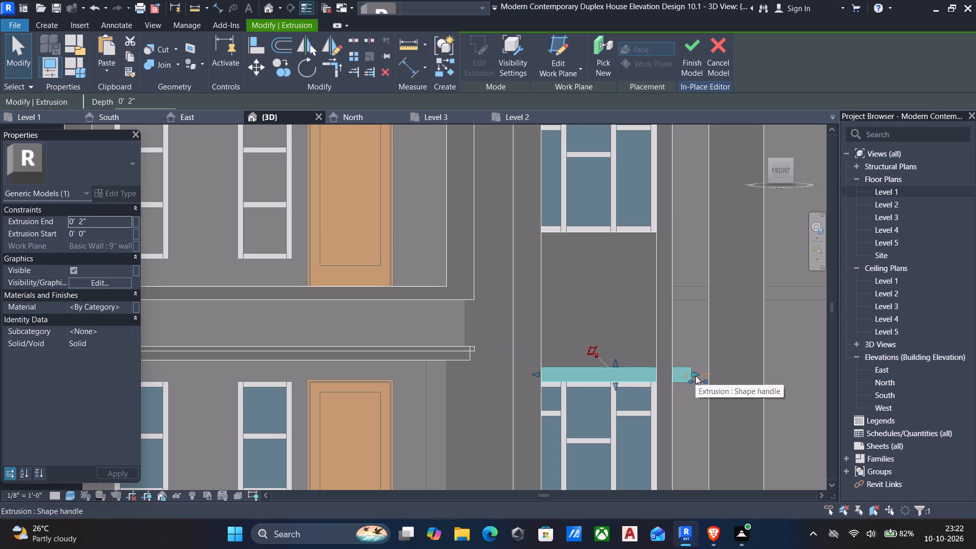
{"action": "left_click_drag", "start_coordinate": [695, 375], "coordinate": [669, 372]}
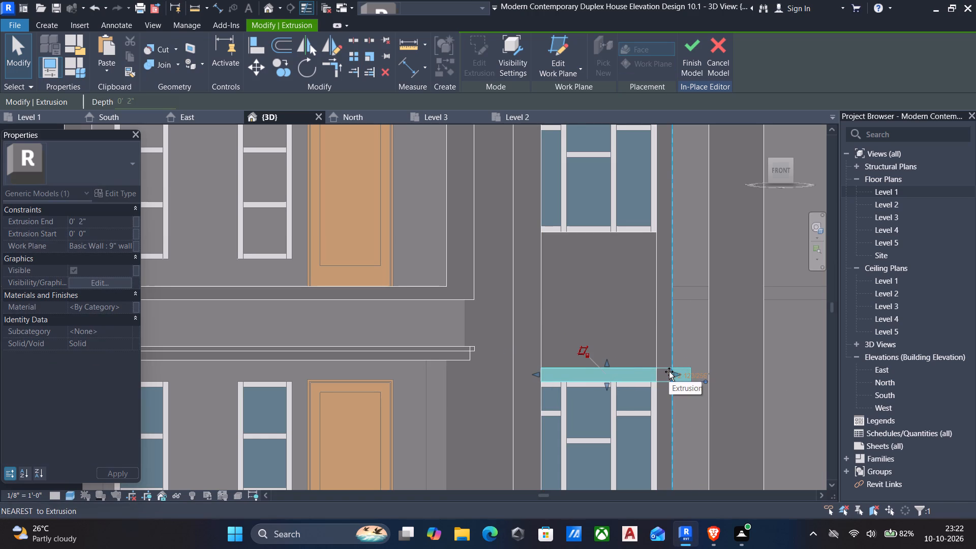
{"action": "left_click_drag", "start_coordinate": [669, 372], "coordinate": [652, 369]}
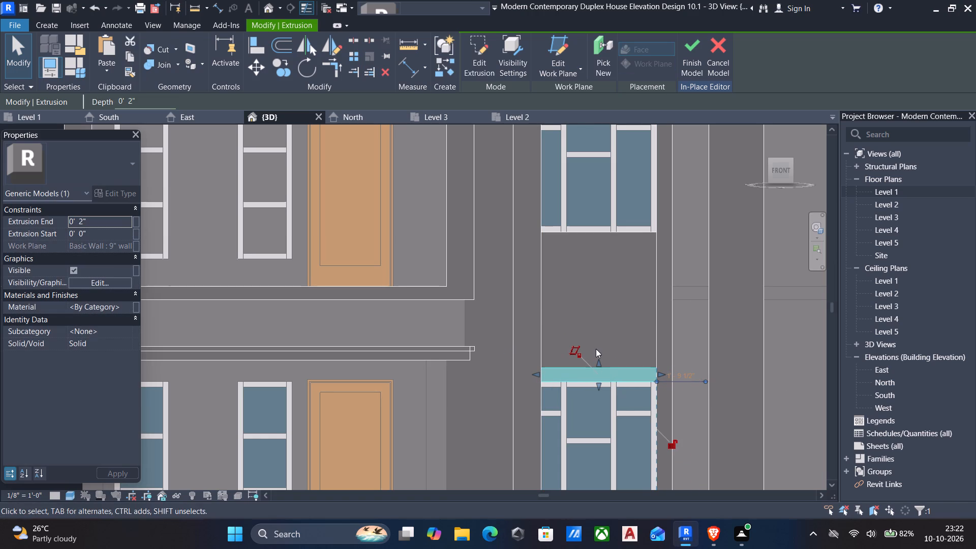
{"action": "key", "text": "Escape"}
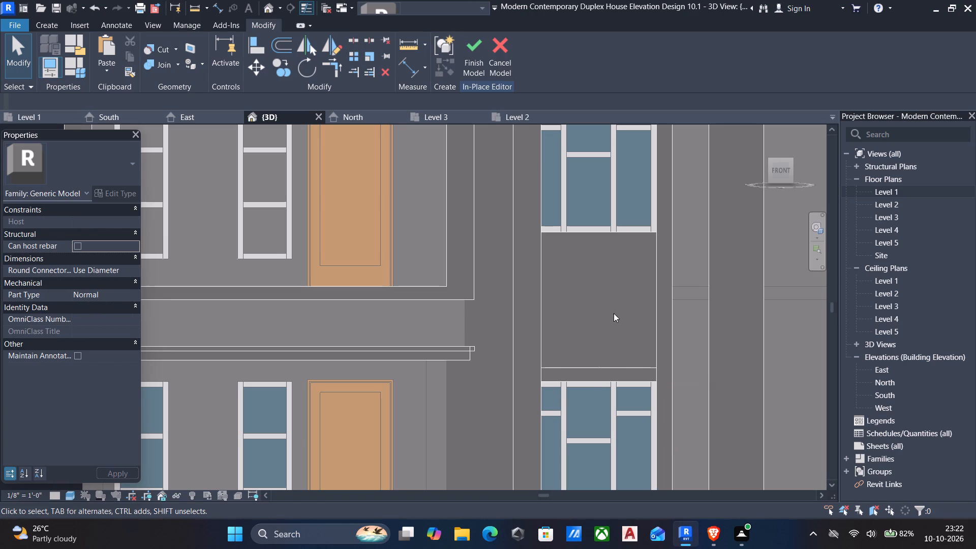
Pull the opening edge of the large 2" deep backing panel in to the right surround leg's outer edge.
{"action": "middle_click_drag", "start_coordinate": [614, 315], "coordinate": [615, 359]}
{"action": "scroll", "coordinate": [586, 265], "scroll_direction": "down", "scroll_amount": 4}
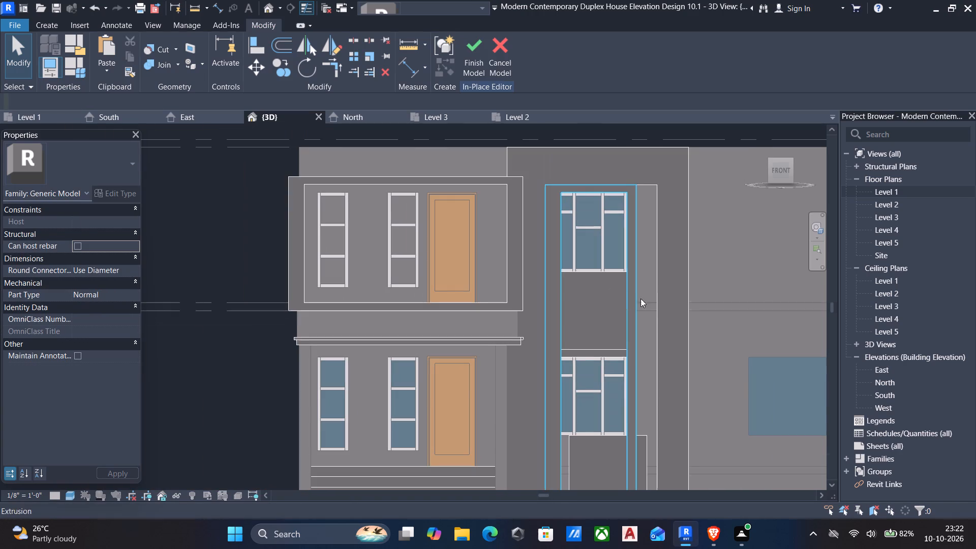
{"action": "left_click", "coordinate": [656, 301]}
{"action": "left_click_drag", "start_coordinate": [655, 340], "coordinate": [640, 341]}
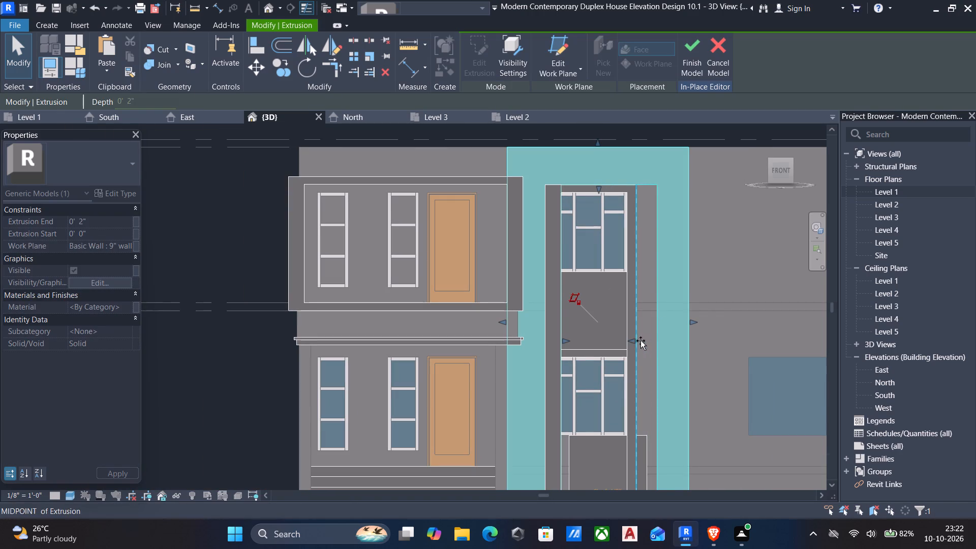
{"action": "left_click_drag", "start_coordinate": [640, 341], "coordinate": [640, 341]}
{"action": "middle_click_drag", "start_coordinate": [689, 365], "coordinate": [685, 328]}
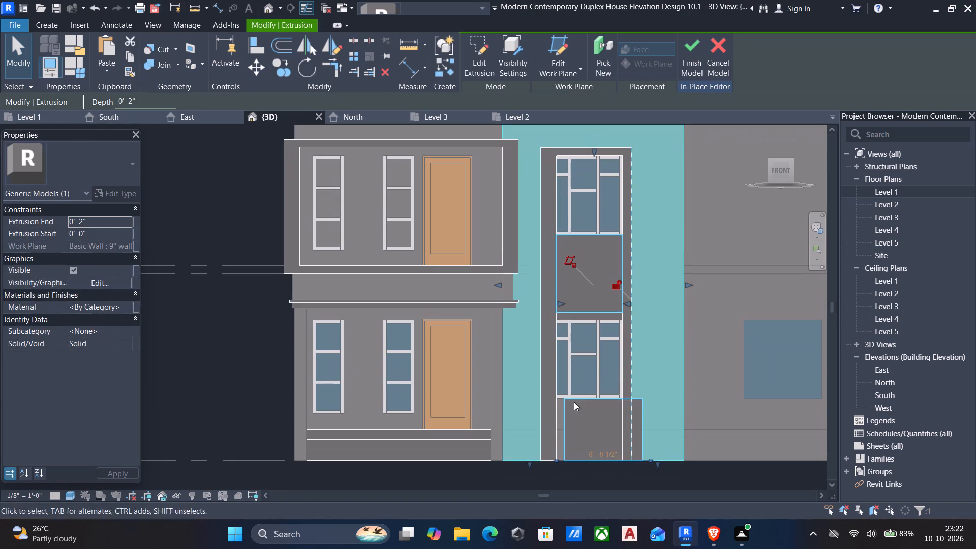
Fit the 2" deep infill panel below the lower window between the inner edges of both surround legs.
{"action": "left_click", "coordinate": [570, 413]}
{"action": "left_click", "coordinate": [564, 426]}
{"action": "left_click_drag", "start_coordinate": [561, 428], "coordinate": [556, 428]}
{"action": "left_click_drag", "start_coordinate": [650, 429], "coordinate": [631, 429]}
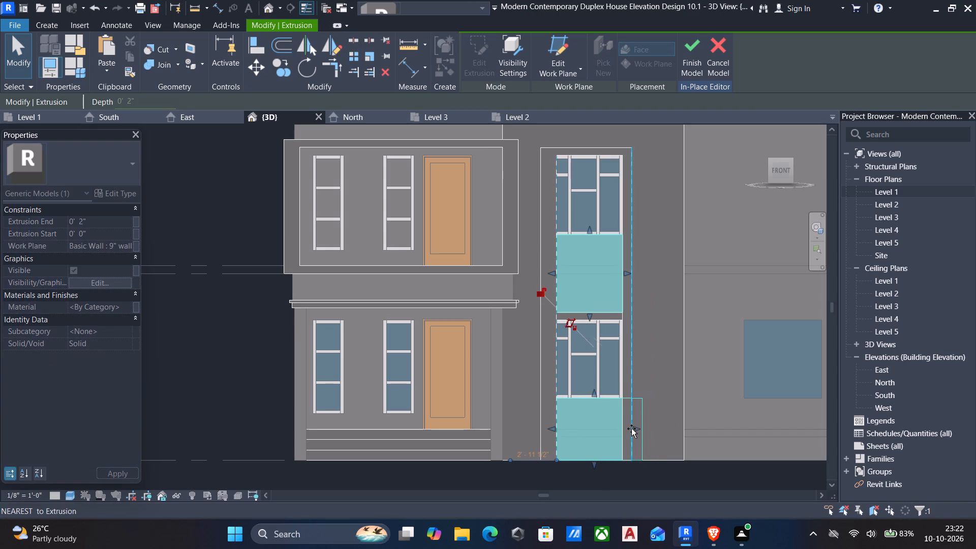
{"action": "left_click_drag", "start_coordinate": [631, 429], "coordinate": [628, 429]}
{"action": "middle_click_drag", "start_coordinate": [638, 394], "coordinate": [679, 396]}
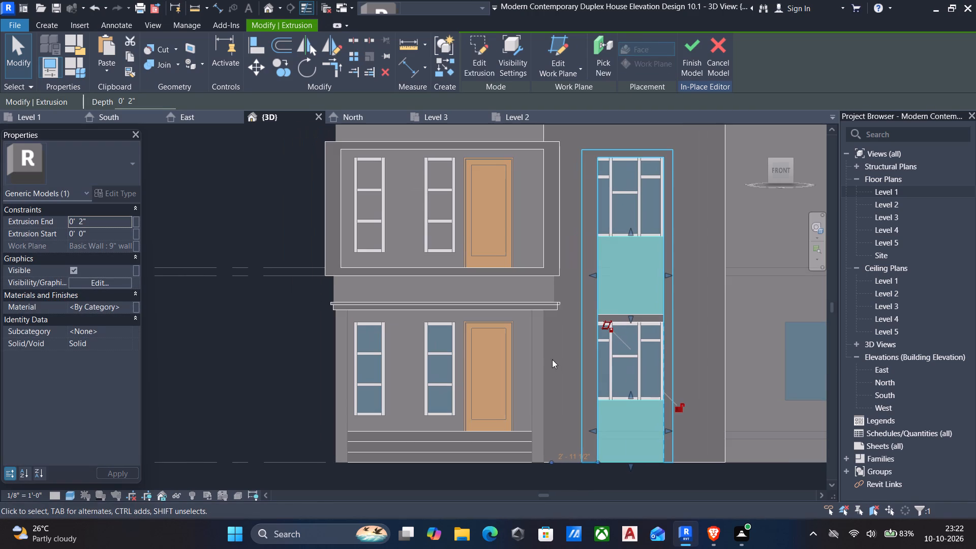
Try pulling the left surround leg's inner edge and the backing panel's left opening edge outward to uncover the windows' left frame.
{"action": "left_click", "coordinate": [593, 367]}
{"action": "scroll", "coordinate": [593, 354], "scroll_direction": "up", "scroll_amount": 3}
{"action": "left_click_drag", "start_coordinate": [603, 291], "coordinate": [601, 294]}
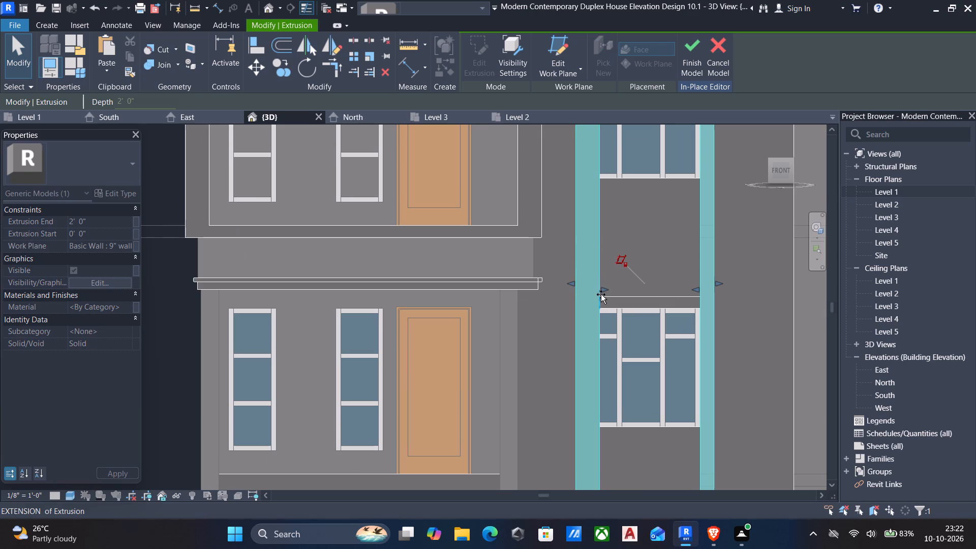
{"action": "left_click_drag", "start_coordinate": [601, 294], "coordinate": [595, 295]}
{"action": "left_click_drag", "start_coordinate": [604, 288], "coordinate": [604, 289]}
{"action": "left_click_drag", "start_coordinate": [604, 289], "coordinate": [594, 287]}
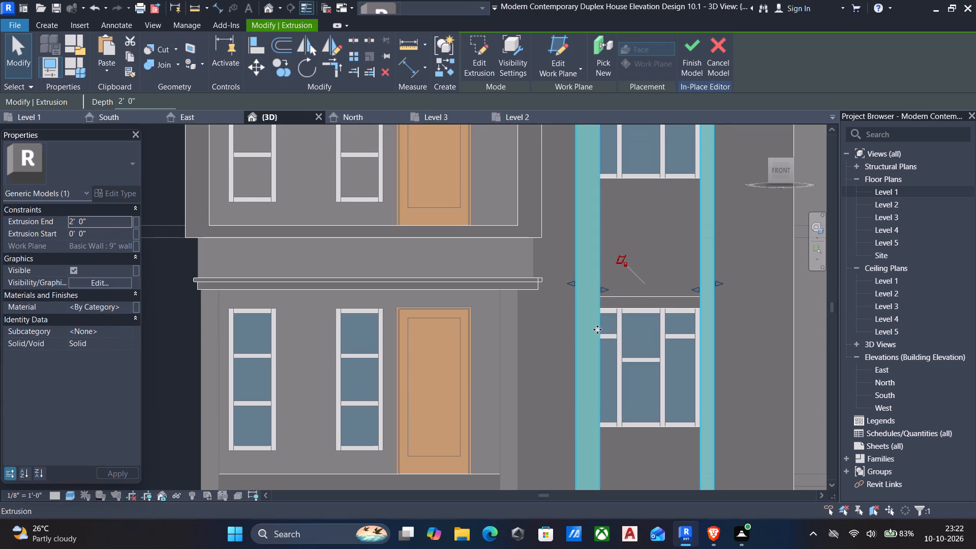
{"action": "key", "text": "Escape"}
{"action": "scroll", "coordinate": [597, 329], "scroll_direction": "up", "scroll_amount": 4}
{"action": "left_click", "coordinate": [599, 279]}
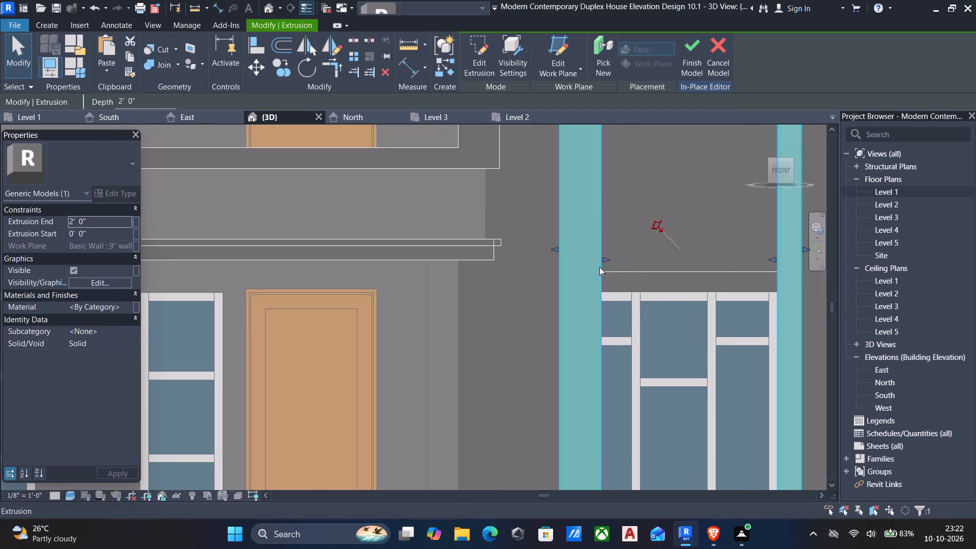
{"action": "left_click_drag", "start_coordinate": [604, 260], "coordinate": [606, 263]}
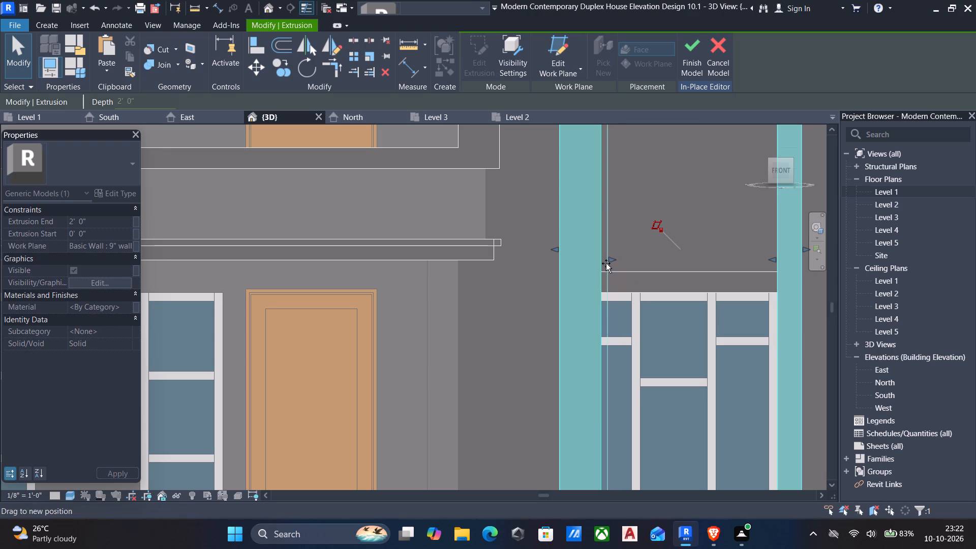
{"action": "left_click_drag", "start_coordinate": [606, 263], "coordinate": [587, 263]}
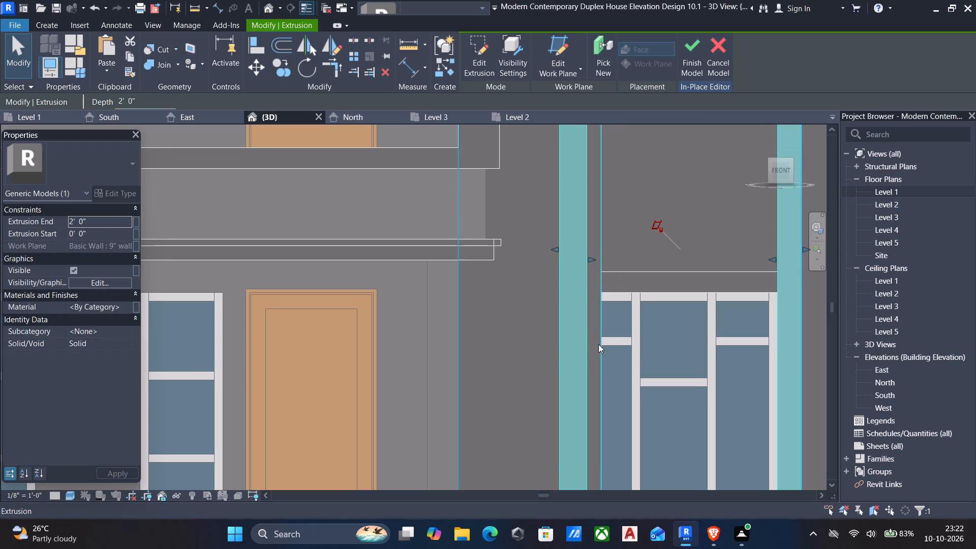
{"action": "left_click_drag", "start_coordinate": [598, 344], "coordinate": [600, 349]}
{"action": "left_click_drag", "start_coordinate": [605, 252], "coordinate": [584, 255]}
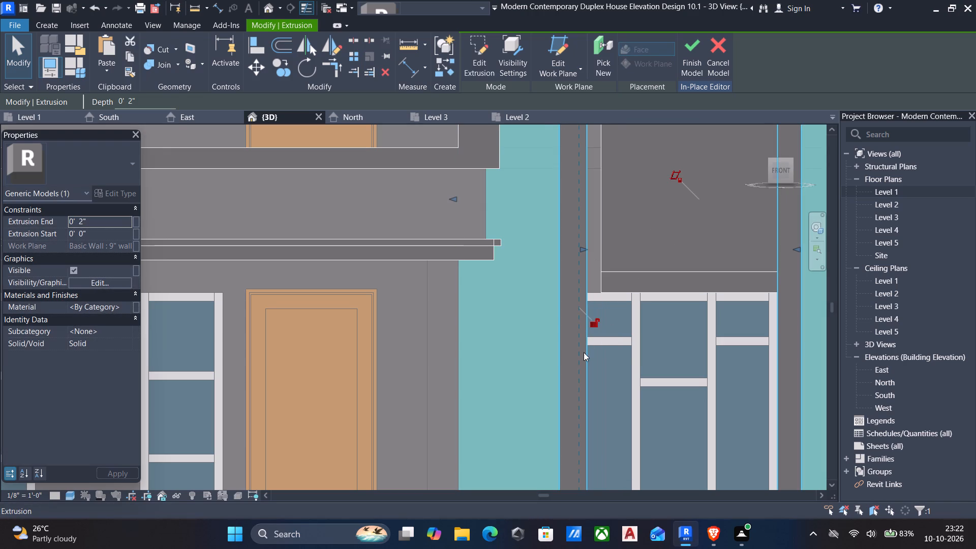
Shift the outer and inner edges of the 2'-0" deep surround's left leg outward, clear of the windows, keeping the leg narrow.
{"action": "left_click", "coordinate": [585, 364]}
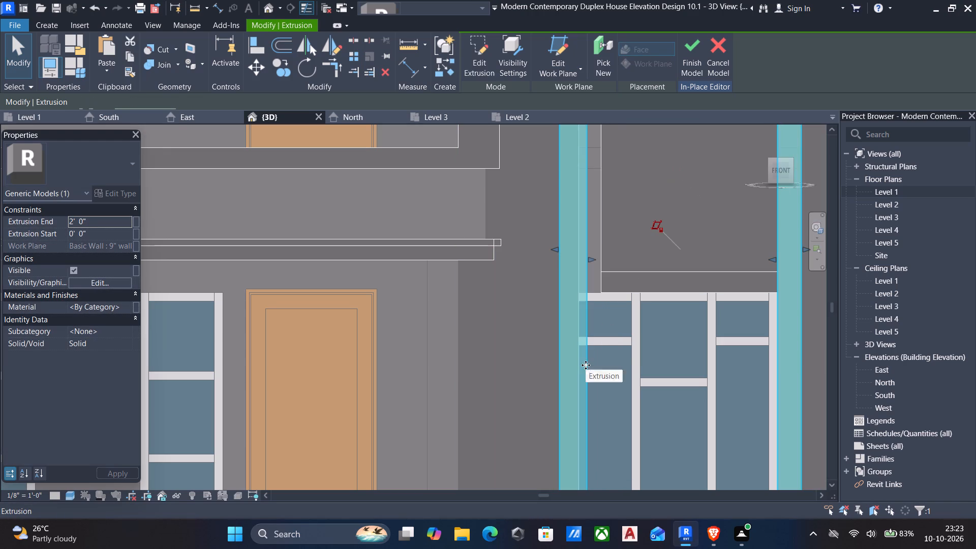
{"action": "left_click_drag", "start_coordinate": [554, 250], "coordinate": [552, 251]}
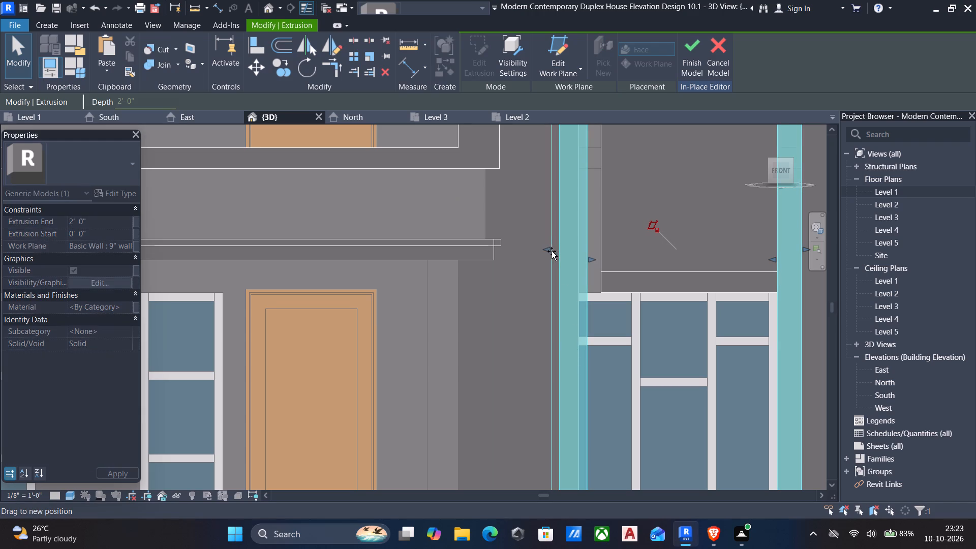
{"action": "left_click_drag", "start_coordinate": [552, 251], "coordinate": [547, 252]}
{"action": "left_click_drag", "start_coordinate": [591, 259], "coordinate": [570, 268]}
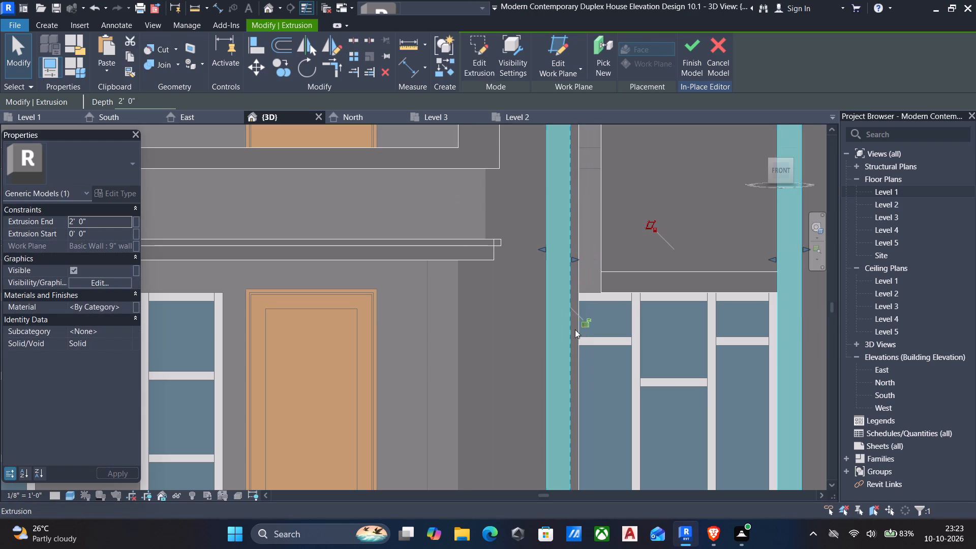
{"action": "key", "text": "Escape"}
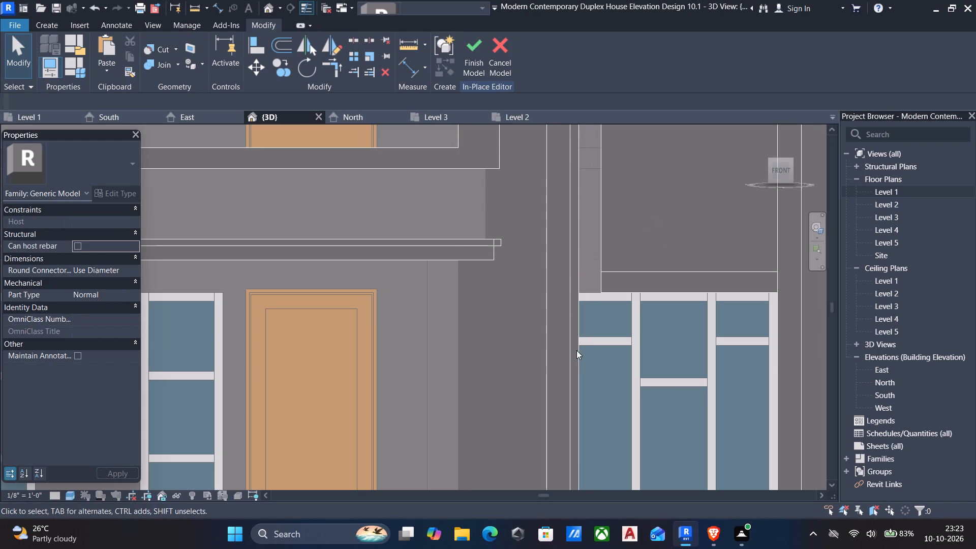
Move the left opening edge of the 2" deep backing panel outward to the left surround leg's inner edge.
{"action": "left_click", "coordinate": [576, 349]}
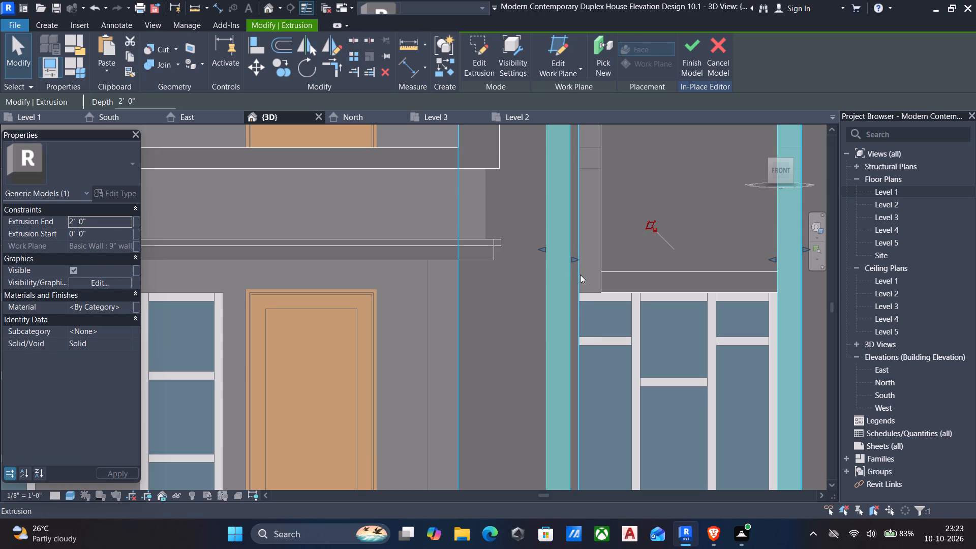
{"action": "left_click", "coordinate": [580, 274]}
{"action": "left_click_drag", "start_coordinate": [584, 253], "coordinate": [574, 255]}
{"action": "middle_click_drag", "start_coordinate": [591, 361], "coordinate": [607, 333]}
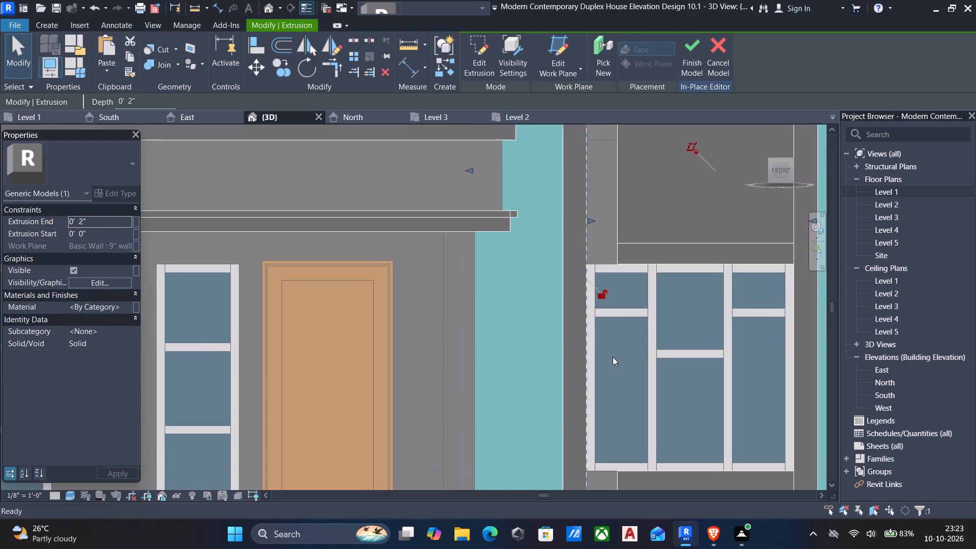
{"action": "scroll", "coordinate": [613, 362], "scroll_direction": "down", "scroll_amount": 2}
{"action": "middle_click_drag", "start_coordinate": [635, 354], "coordinate": [684, 361]}
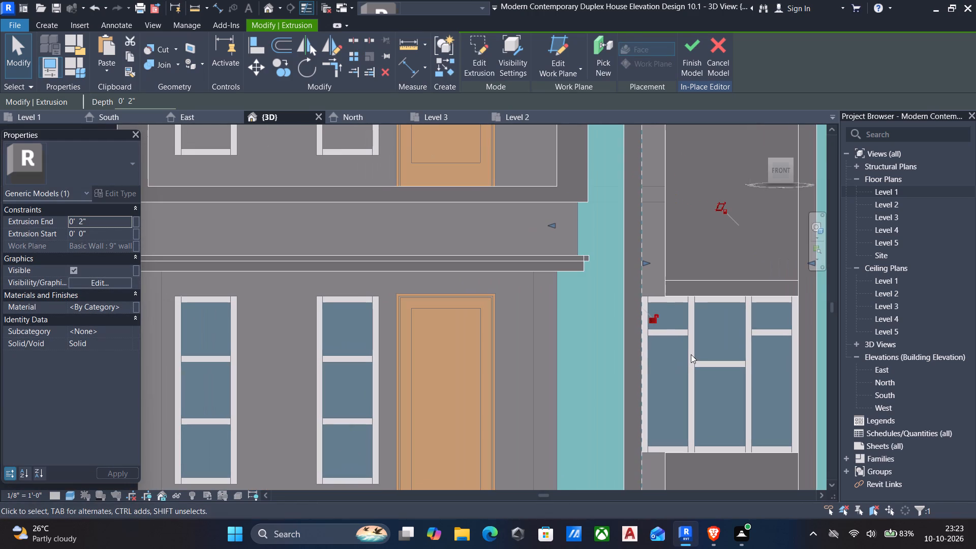
{"action": "key", "text": "Escape"}
Widen the 2" deep infill panel between the stacked windows to the left leg's inner edge and align its other side with the right leg.
{"action": "left_click", "coordinate": [557, 333]}
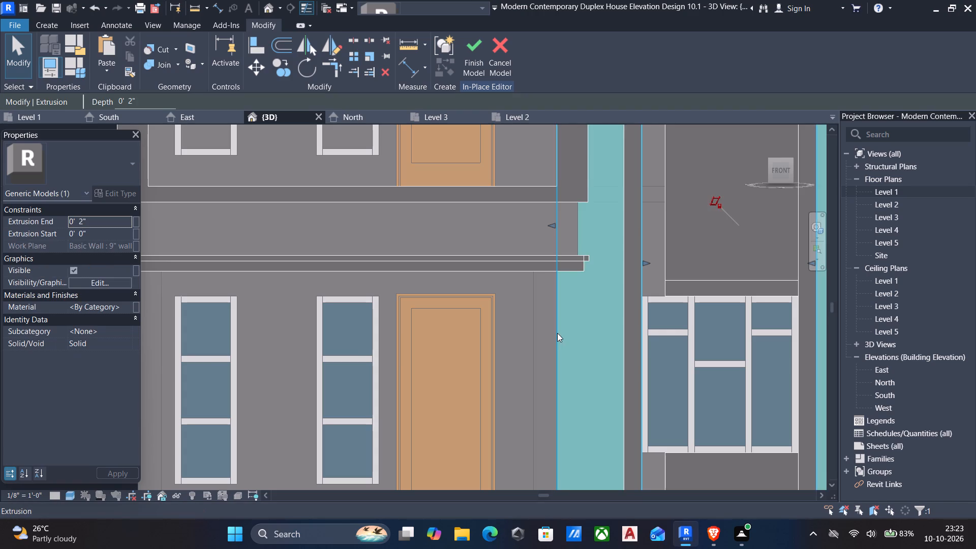
{"action": "scroll", "coordinate": [559, 328], "scroll_direction": "down", "scroll_amount": 5}
{"action": "middle_click_drag", "start_coordinate": [570, 286], "coordinate": [570, 298]}
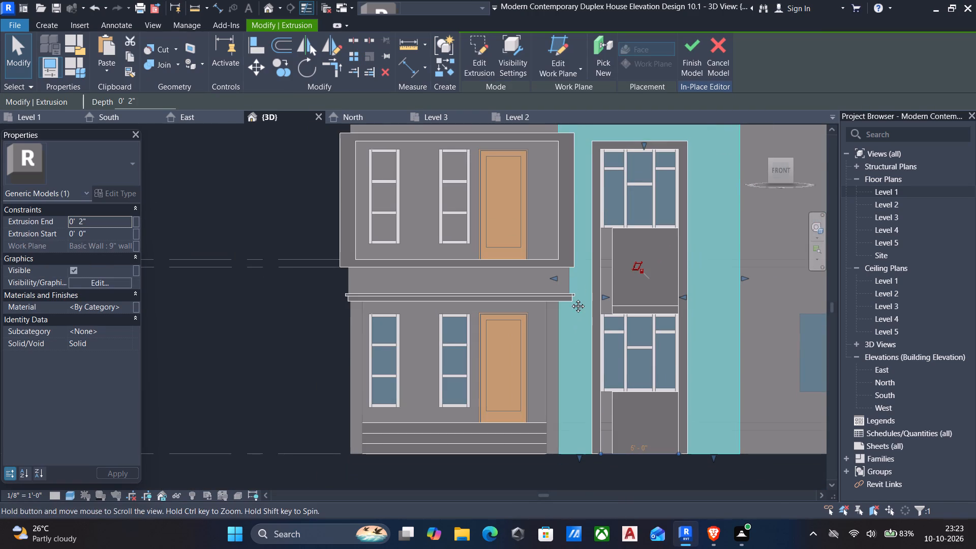
{"action": "middle_click_drag", "start_coordinate": [570, 298], "coordinate": [586, 346]}
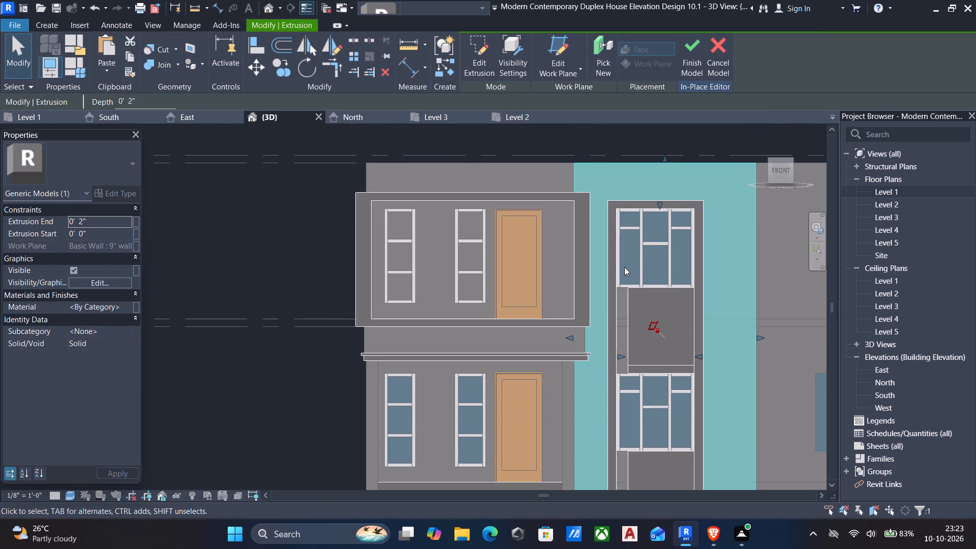
{"action": "left_click", "coordinate": [633, 314]}
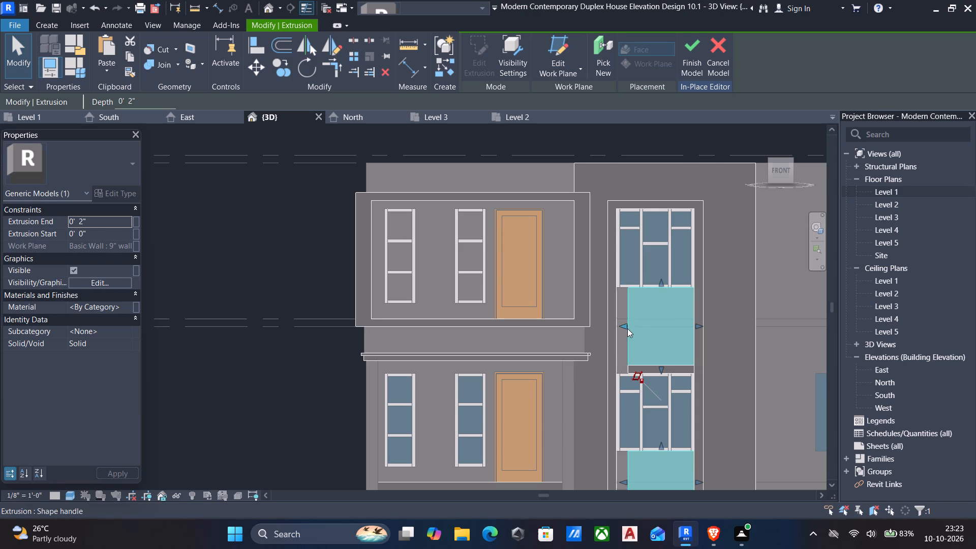
{"action": "left_click", "coordinate": [624, 327]}
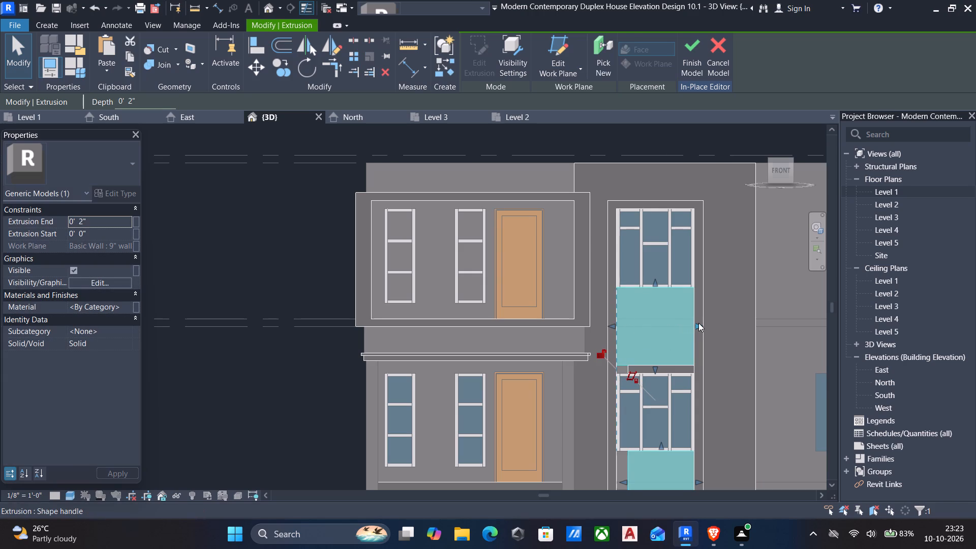
{"action": "left_click_drag", "start_coordinate": [698, 325], "coordinate": [687, 328]}
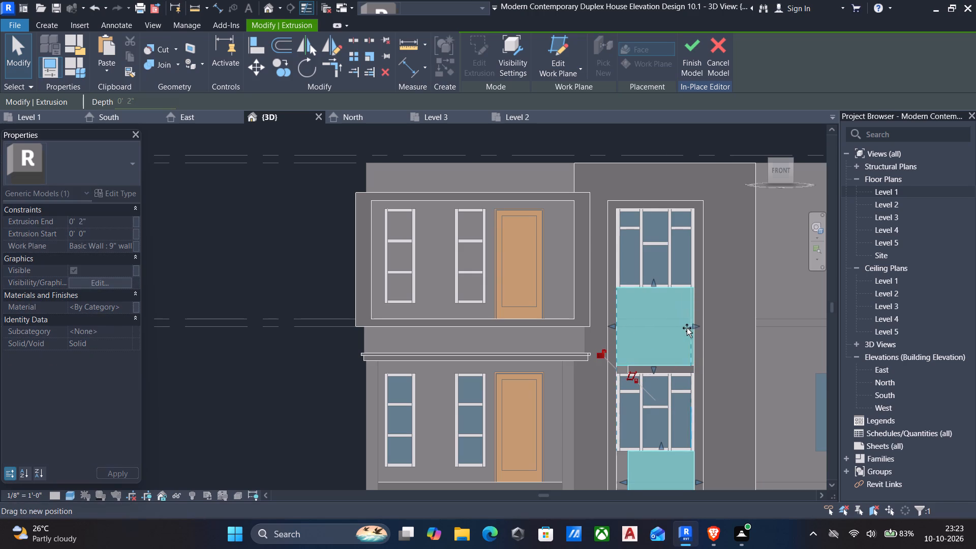
{"action": "left_click_drag", "start_coordinate": [687, 328], "coordinate": [690, 327]}
{"action": "middle_click_drag", "start_coordinate": [657, 434], "coordinate": [656, 409]}
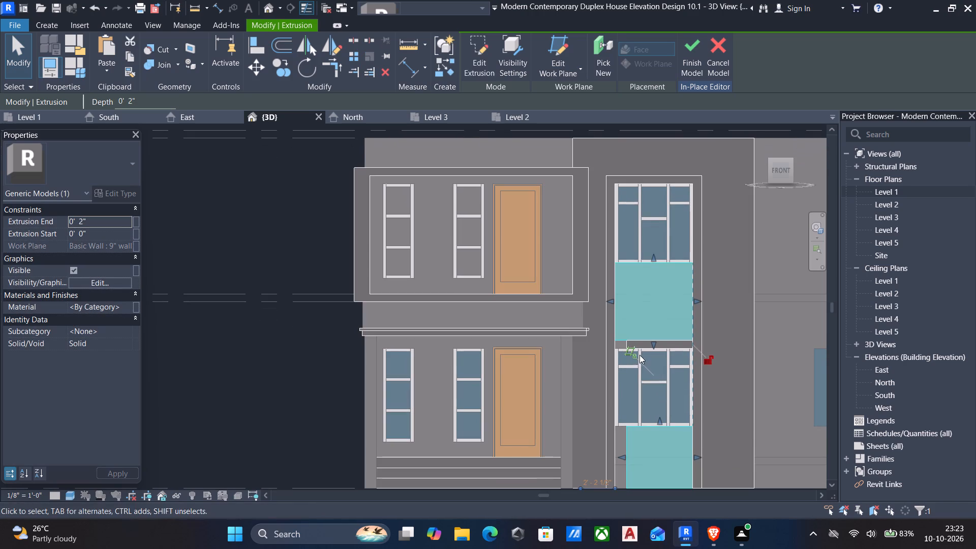
Extend the 2" deep strip just above the lower stacked window to the left surround leg's inner edge.
{"action": "left_click", "coordinate": [637, 341]}
{"action": "left_click", "coordinate": [643, 342]}
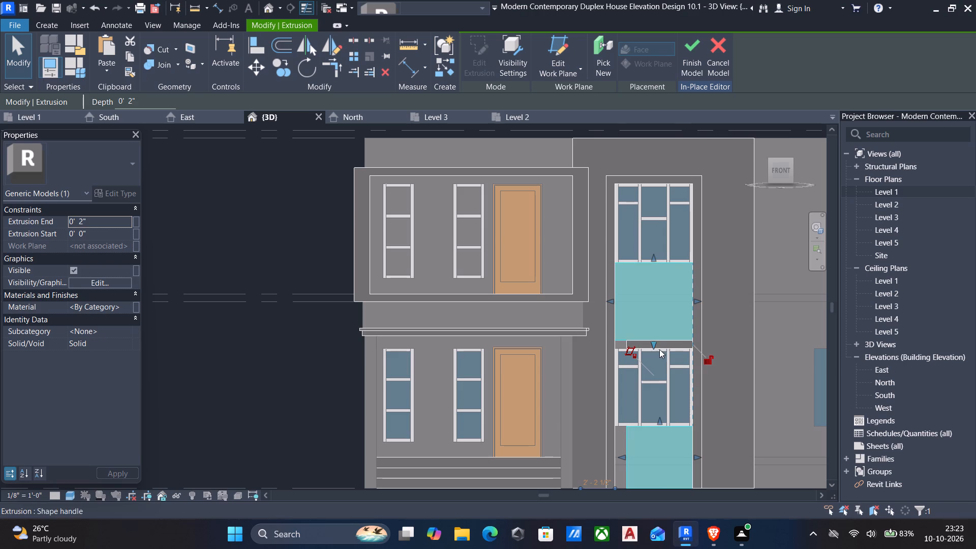
{"action": "left_click", "coordinate": [673, 346]}
{"action": "left_click", "coordinate": [664, 346]}
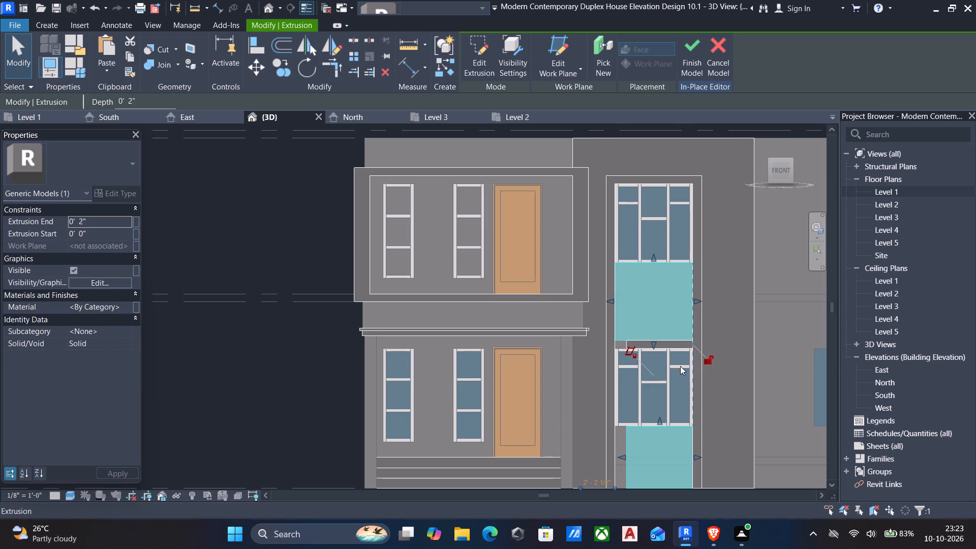
{"action": "key", "text": "Escape"}
{"action": "left_click", "coordinate": [666, 343]}
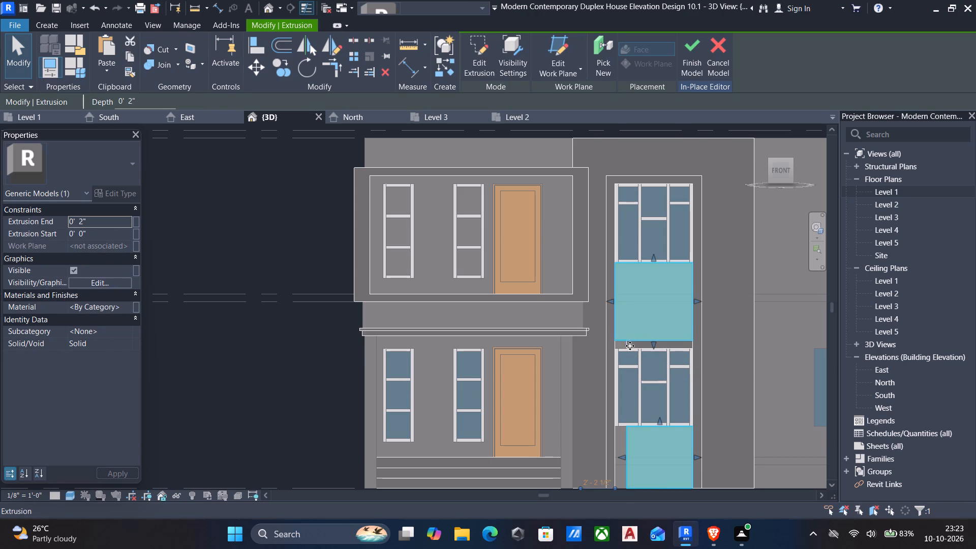
{"action": "key", "text": "Escape"}
{"action": "scroll", "coordinate": [650, 346], "scroll_direction": "up", "scroll_amount": 4}
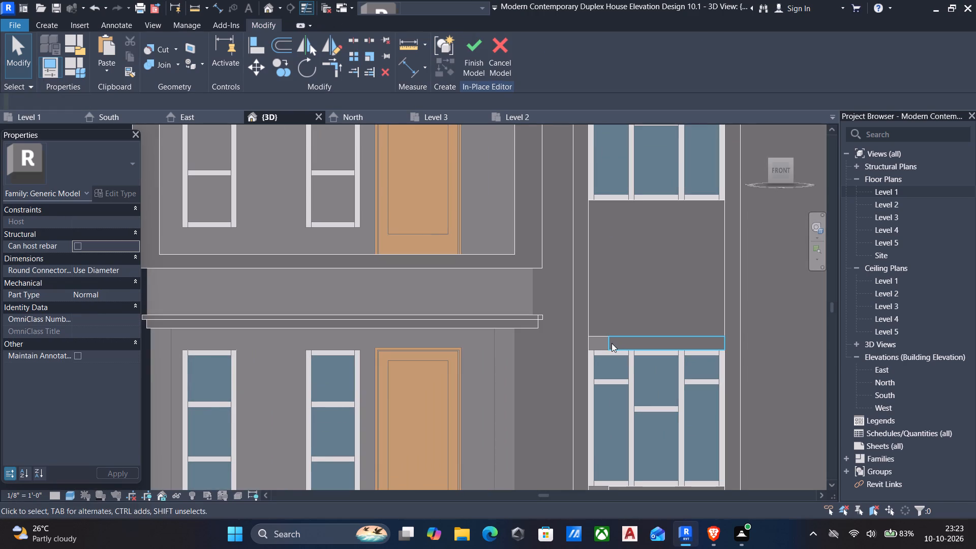
{"action": "left_click", "coordinate": [611, 343]}
{"action": "left_click_drag", "start_coordinate": [604, 341], "coordinate": [601, 343]}
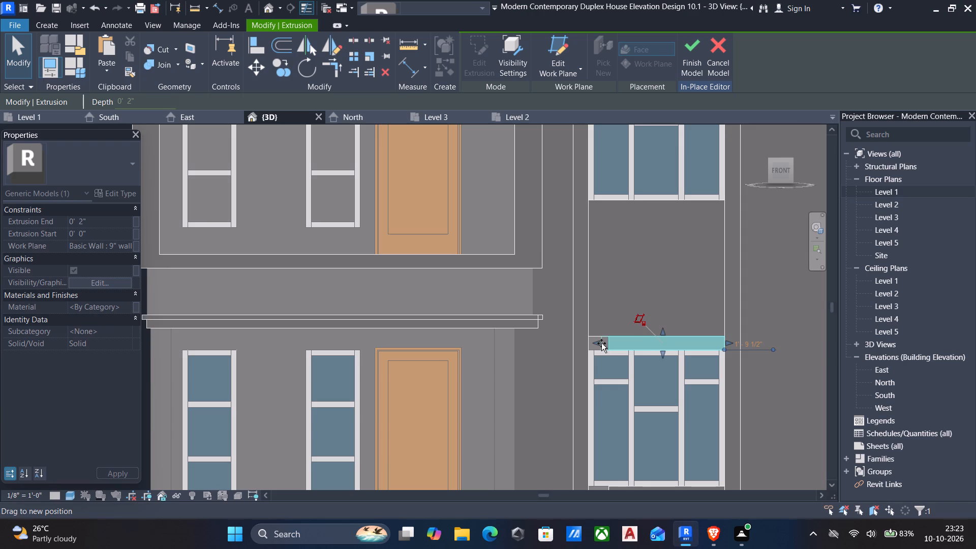
{"action": "left_click_drag", "start_coordinate": [601, 343], "coordinate": [591, 341]}
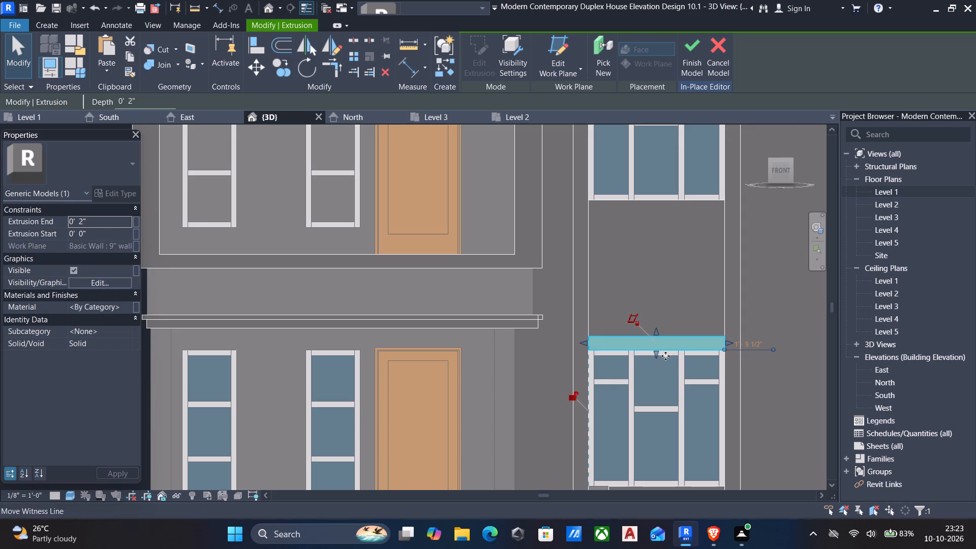
Widen the 2" deep infill panel below the lower stacked window to the left surround leg's inner edge.
{"action": "scroll", "coordinate": [648, 380], "scroll_direction": "down", "scroll_amount": 4}
{"action": "middle_click_drag", "start_coordinate": [642, 395], "coordinate": [656, 331]}
{"action": "scroll", "coordinate": [637, 383], "scroll_direction": "up", "scroll_amount": 4}
{"action": "left_click", "coordinate": [644, 411]}
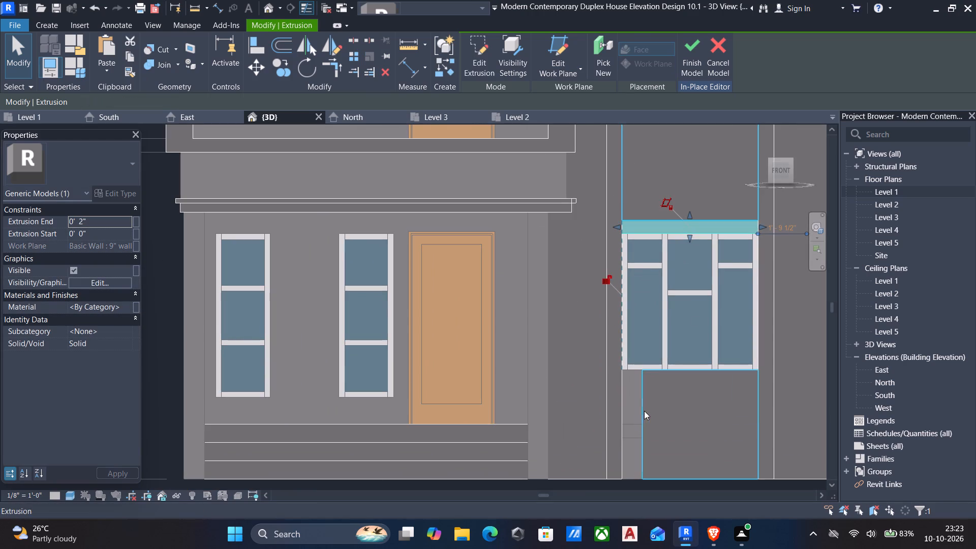
{"action": "scroll", "coordinate": [676, 426], "scroll_direction": "down", "scroll_amount": 1}
{"action": "middle_click_drag", "start_coordinate": [676, 430], "coordinate": [683, 390]}
{"action": "scroll", "coordinate": [658, 388], "scroll_direction": "up", "scroll_amount": 2}
{"action": "left_click_drag", "start_coordinate": [644, 382], "coordinate": [637, 380]}
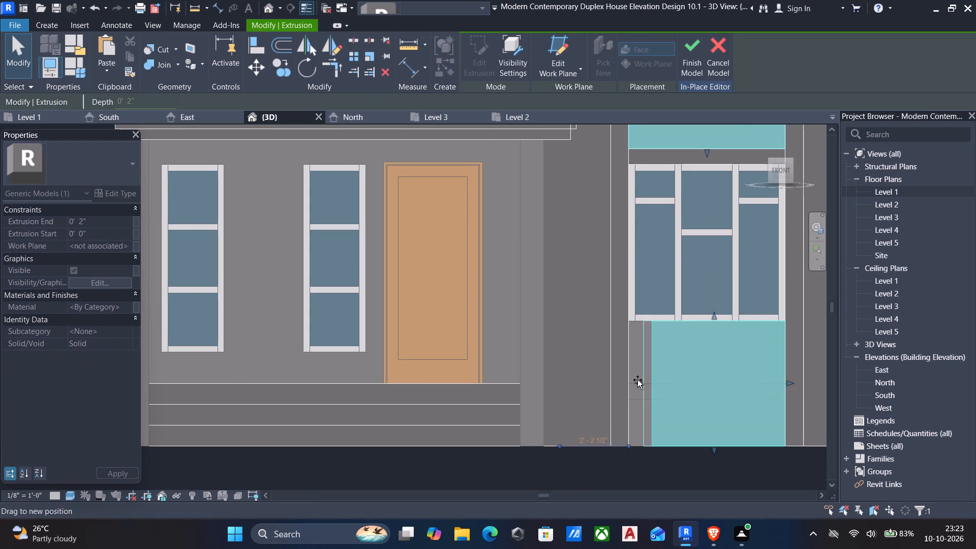
{"action": "left_click_drag", "start_coordinate": [637, 380], "coordinate": [629, 378]}
{"action": "scroll", "coordinate": [722, 358], "scroll_direction": "down", "scroll_amount": 4}
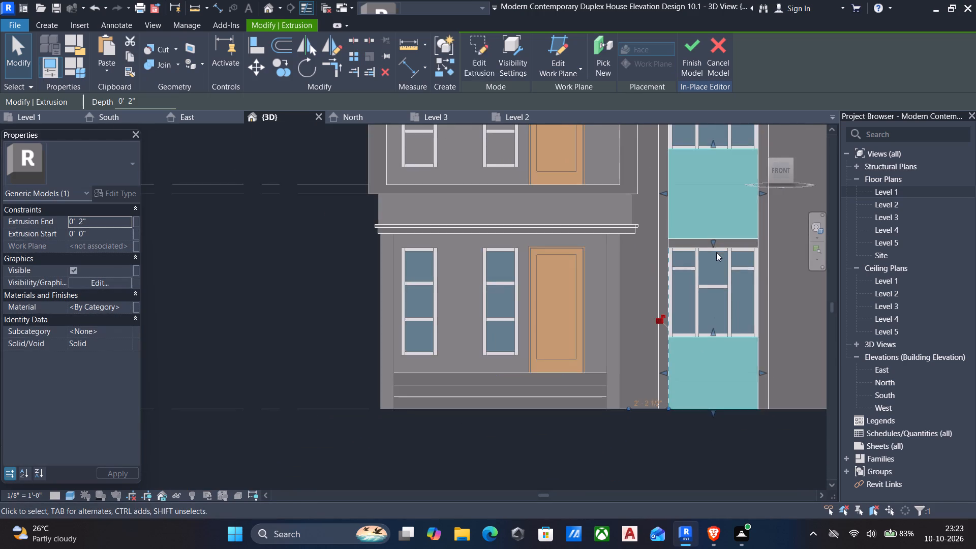
{"action": "middle_click_drag", "start_coordinate": [716, 256], "coordinate": [714, 352]}
{"action": "middle_click_drag", "start_coordinate": [664, 270], "coordinate": [653, 340]}
{"action": "scroll", "coordinate": [653, 340], "scroll_direction": "down", "scroll_amount": 5}
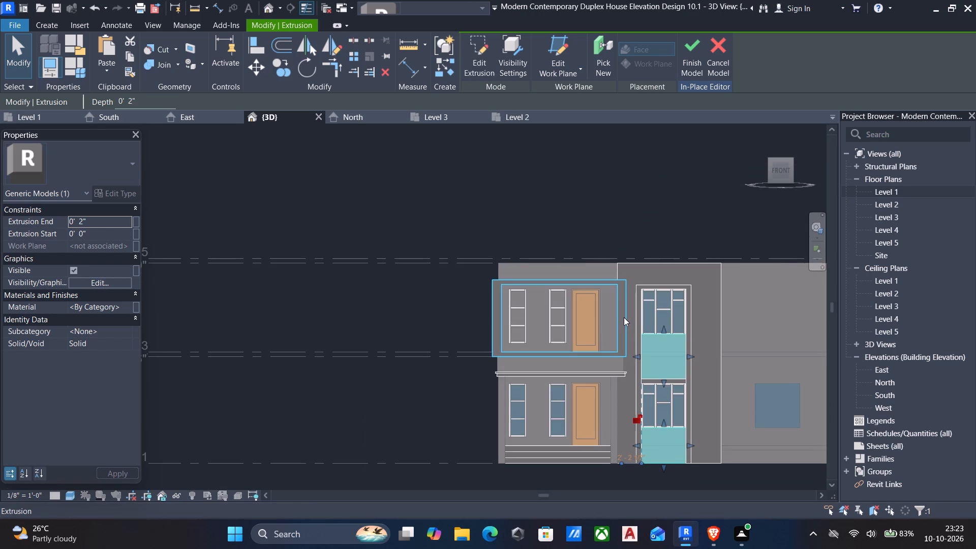
{"action": "middle_click_drag", "start_coordinate": [665, 416], "coordinate": [654, 356]}
{"action": "scroll", "coordinate": [588, 408], "scroll_direction": "up", "scroll_amount": 3}
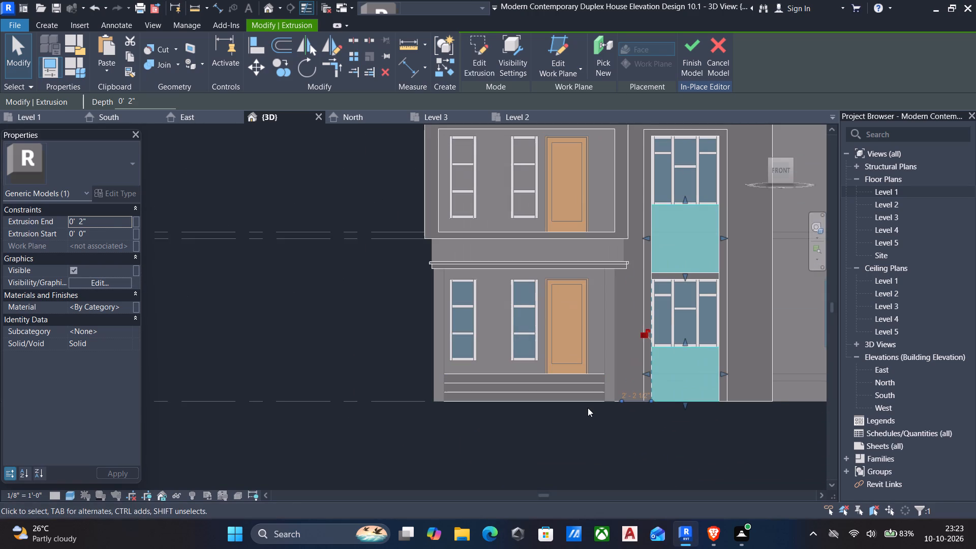
{"action": "key", "text": "Escape"}
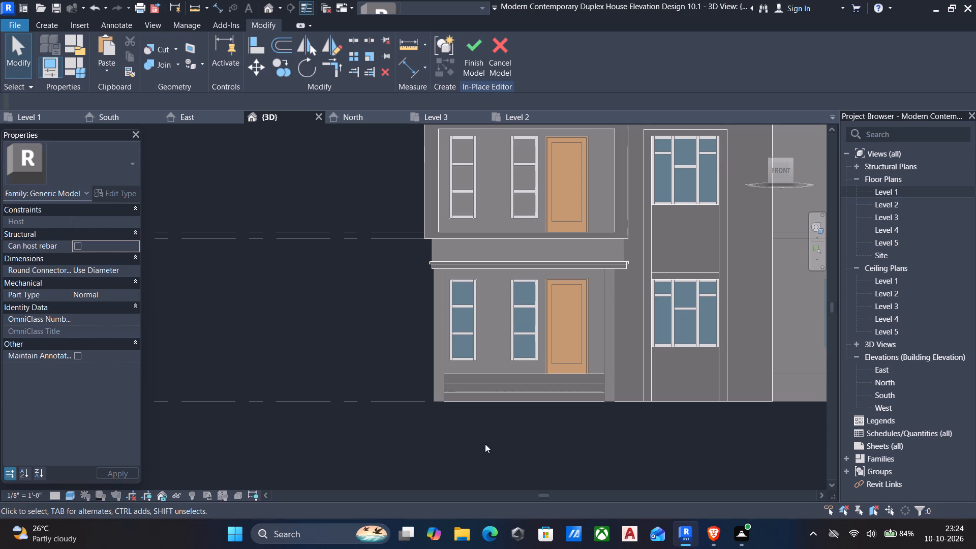
Pull the 2" deep backing panel's right outer edge inward so its right side is about as wide as its left side.
{"action": "middle_click_drag", "start_coordinate": [554, 374], "coordinate": [462, 392]}
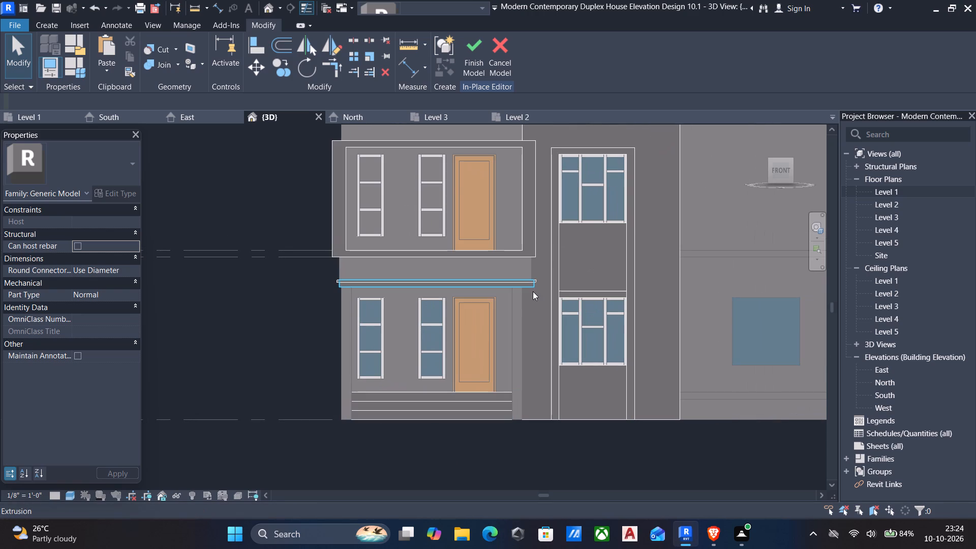
{"action": "middle_click_drag", "start_coordinate": [582, 252], "coordinate": [580, 277]}
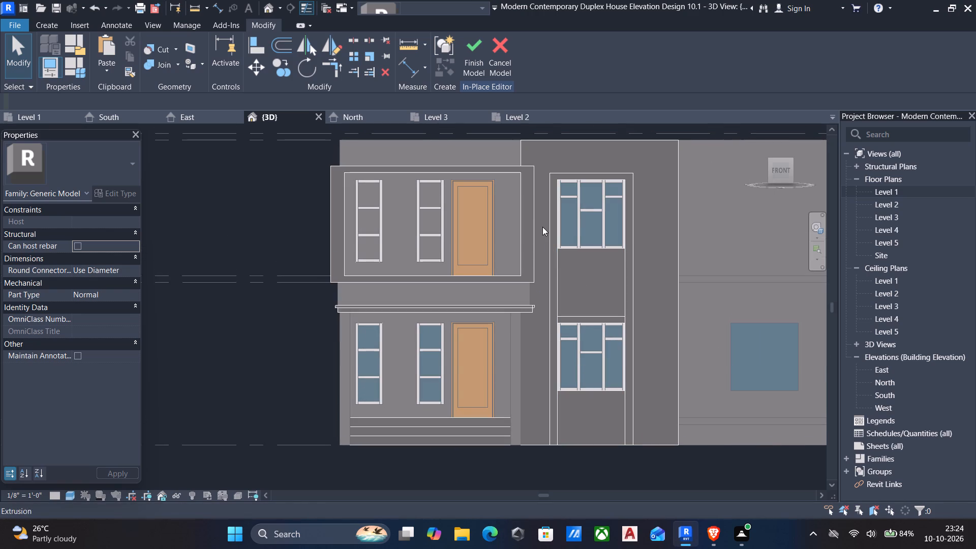
{"action": "left_click", "coordinate": [675, 315]}
{"action": "left_click_drag", "start_coordinate": [683, 291], "coordinate": [677, 290]}
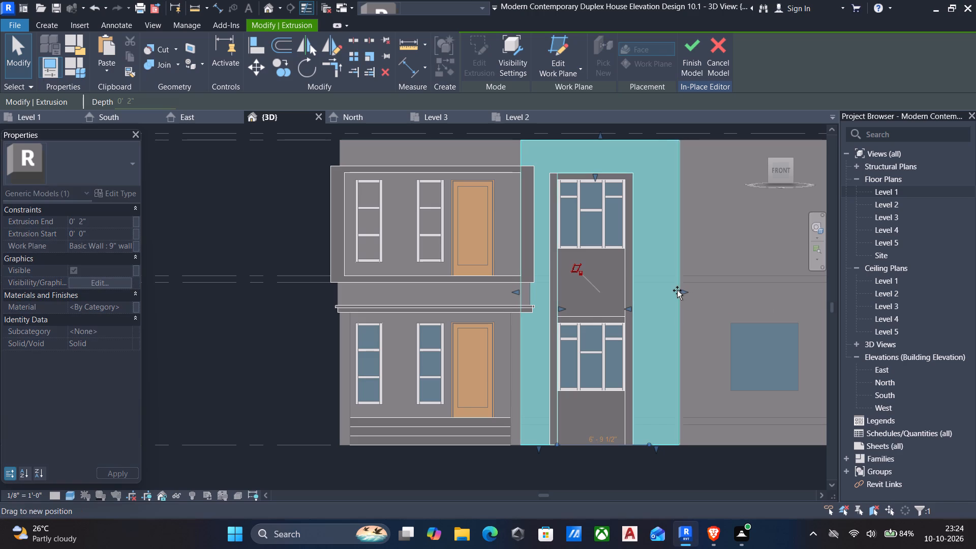
{"action": "left_click_drag", "start_coordinate": [677, 290], "coordinate": [663, 293]}
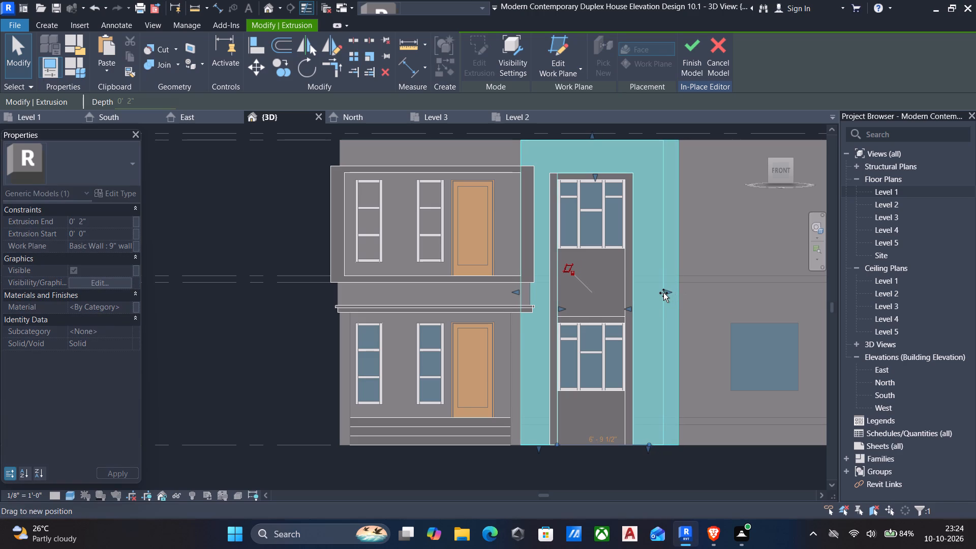
{"action": "left_click_drag", "start_coordinate": [663, 293], "coordinate": [665, 290]}
{"action": "scroll", "coordinate": [700, 317], "scroll_direction": "down", "scroll_amount": 3}
{"action": "middle_click_drag", "start_coordinate": [699, 330], "coordinate": [669, 338]}
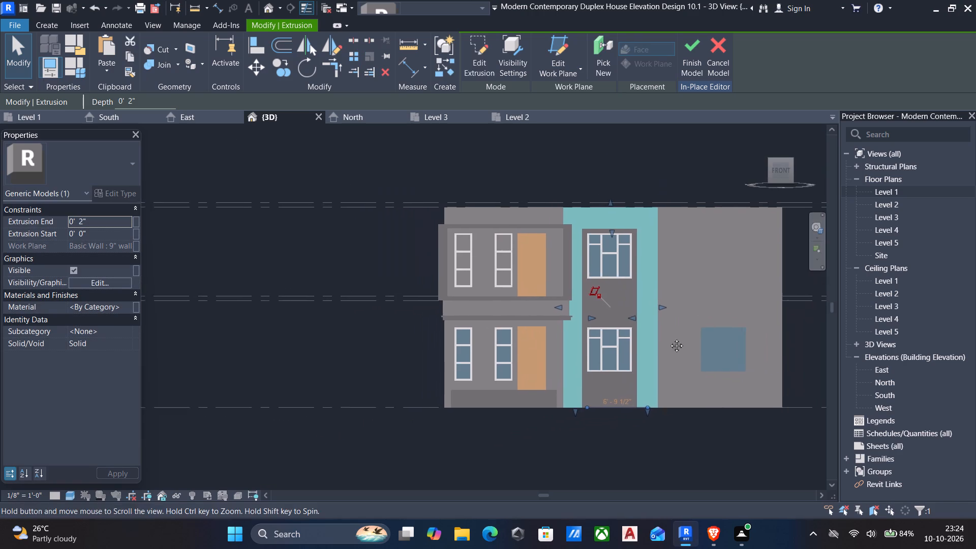
{"action": "middle_click_drag", "start_coordinate": [669, 338], "coordinate": [666, 339]}
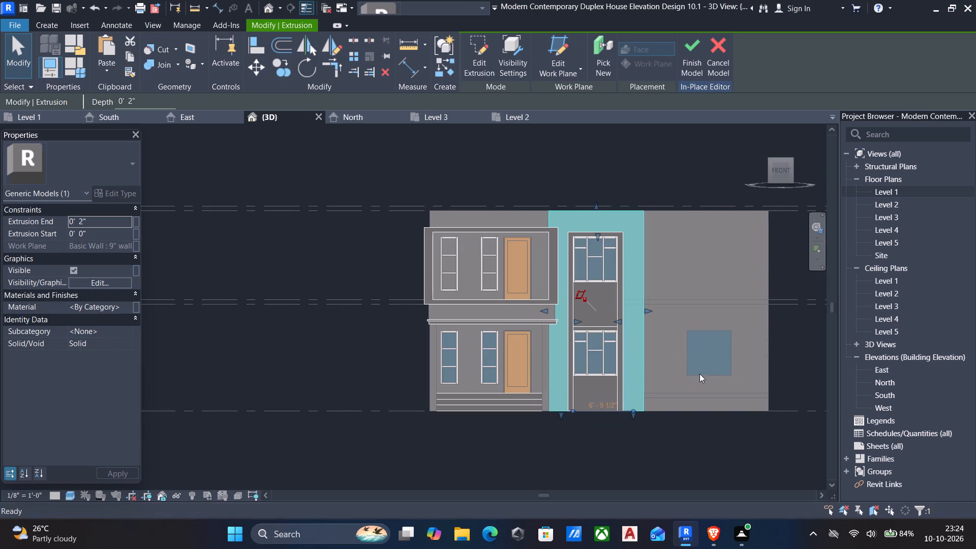
{"action": "left_click", "coordinate": [691, 362]}
{"action": "left_click", "coordinate": [691, 362]}
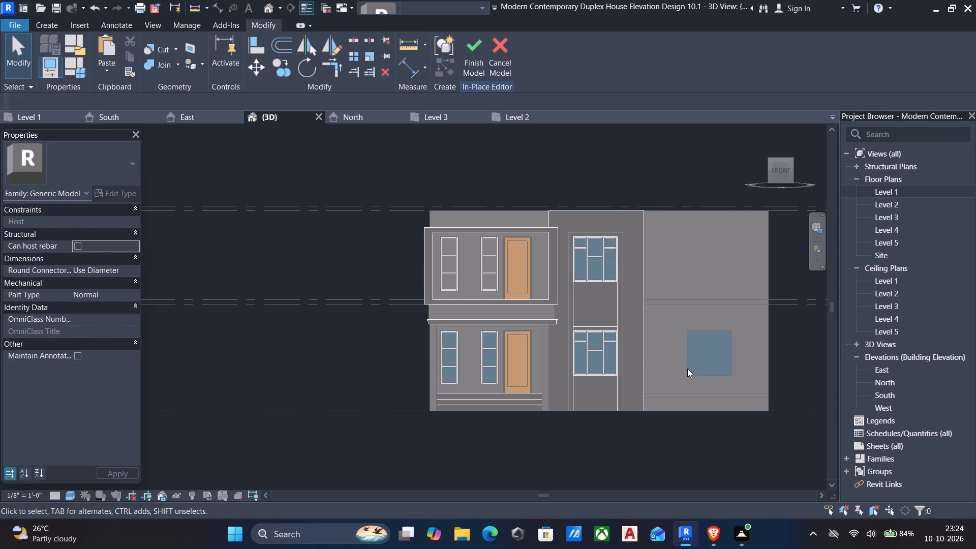
Finish the in-place model of the front elevation features.
{"action": "left_click", "coordinate": [686, 369]}
{"action": "left_click", "coordinate": [723, 381]}
{"action": "left_click", "coordinate": [484, 51]}
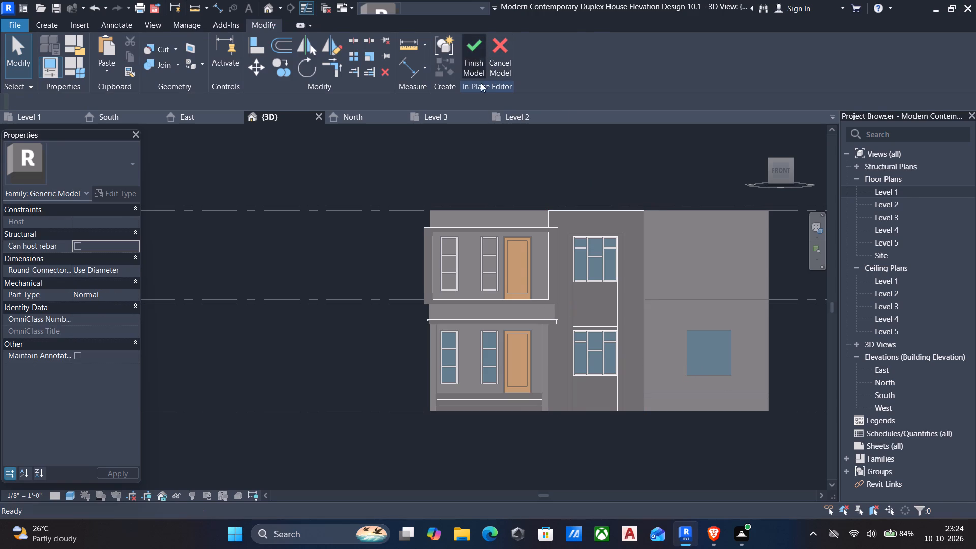
Nudge the undivided ground-floor curtain wall window seven increments left toward the stacked windows.
{"action": "scroll", "coordinate": [603, 275], "scroll_direction": "up", "scroll_amount": 11}
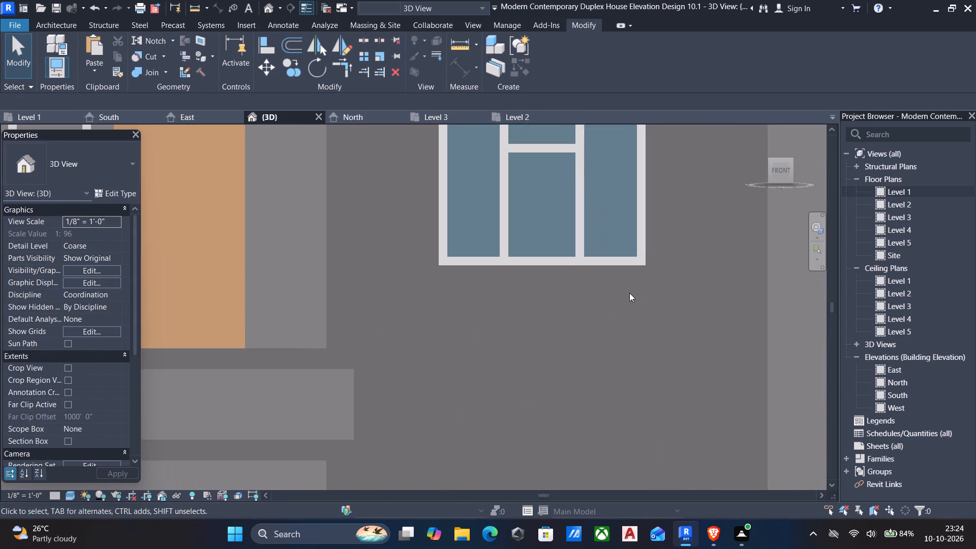
{"action": "scroll", "coordinate": [624, 269], "scroll_direction": "down", "scroll_amount": 3}
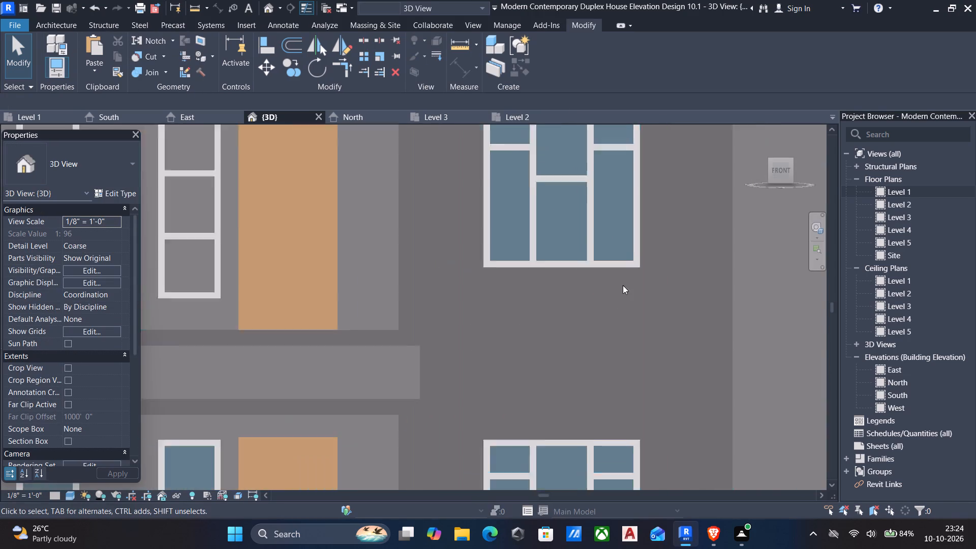
{"action": "scroll", "coordinate": [623, 285], "scroll_direction": "down", "scroll_amount": 3}
{"action": "scroll", "coordinate": [739, 349], "scroll_direction": "down", "scroll_amount": 1}
{"action": "middle_click_drag", "start_coordinate": [727, 353], "coordinate": [586, 273]}
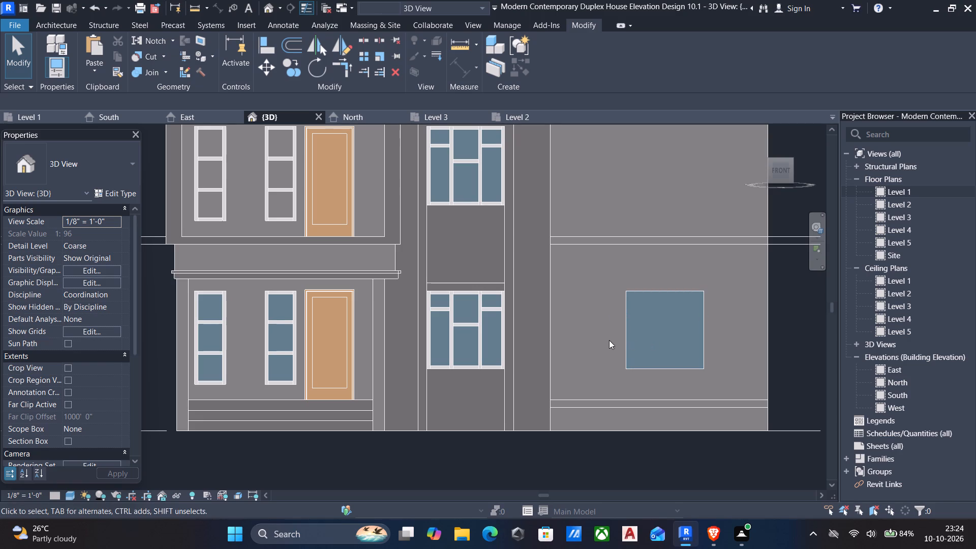
{"action": "left_click", "coordinate": [629, 346]}
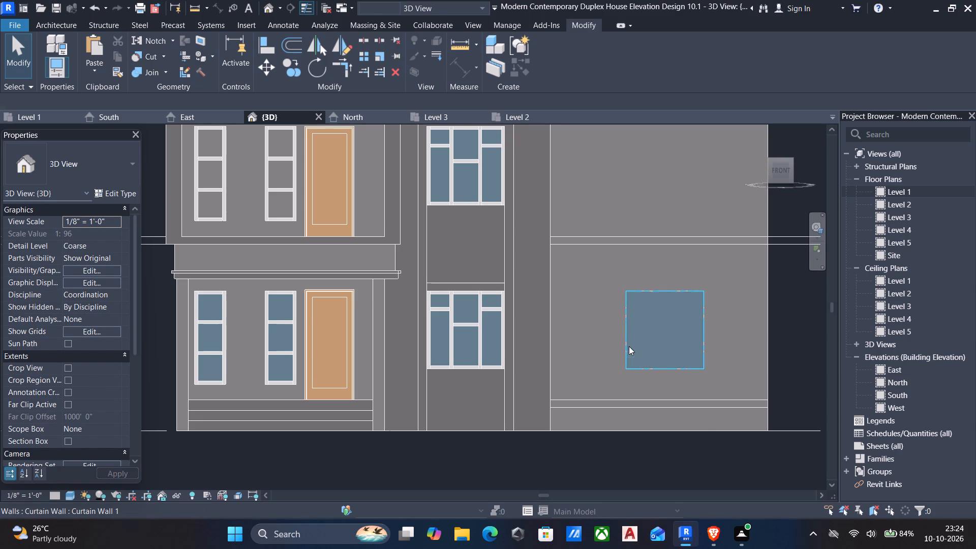
{"action": "key", "text": "Left"}
{"action": "key", "text": "Left"}
{"action": "key", "text": "Left"}
{"action": "key", "text": "Left"}
{"action": "key", "text": "Left"}
{"action": "key", "text": "Left"}
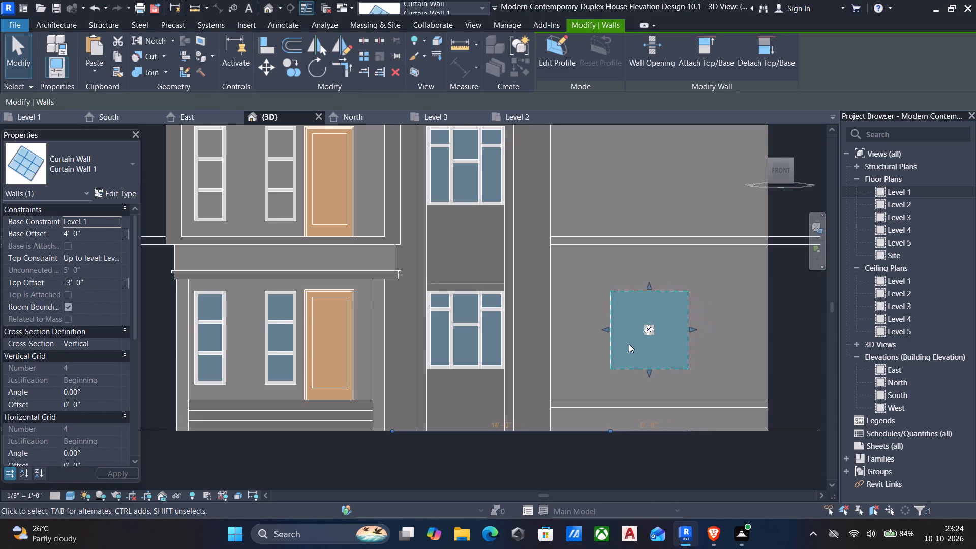
{"action": "key", "text": "Left"}
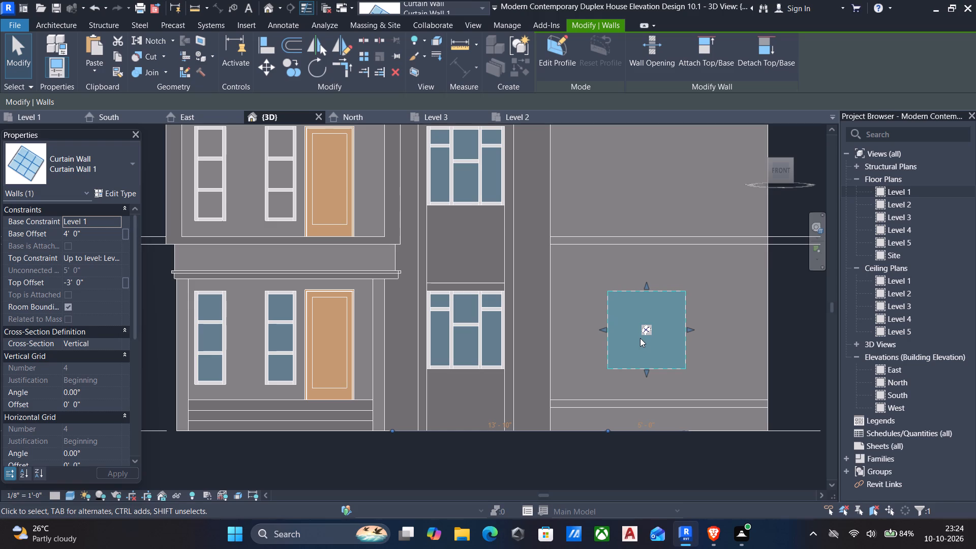
Divide the ground-floor curtain wall window into three equal bays with two full-height vertical curtain grid lines, using All Segments placement.
{"action": "middle_click_drag", "start_coordinate": [606, 295], "coordinate": [628, 321]}
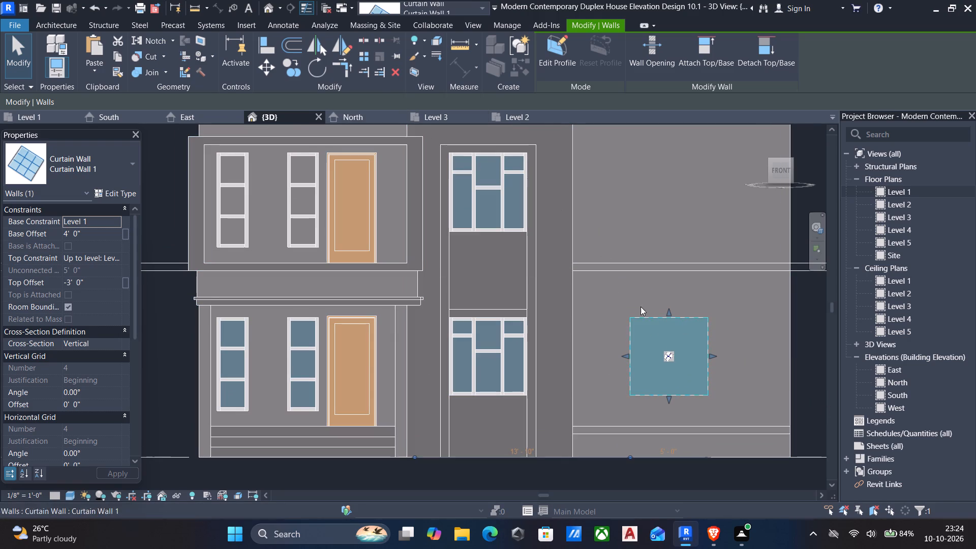
{"action": "left_click", "coordinate": [46, 24]}
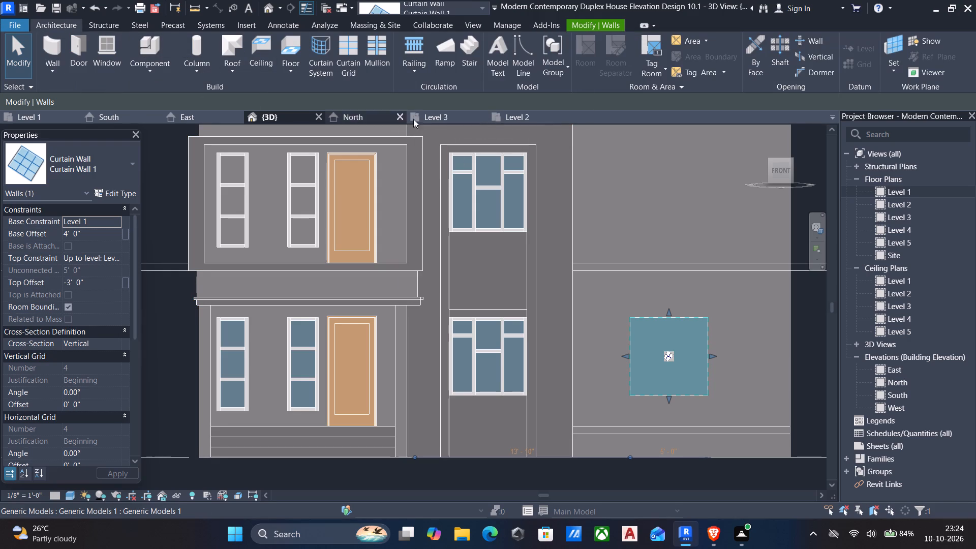
{"action": "left_click", "coordinate": [353, 50]}
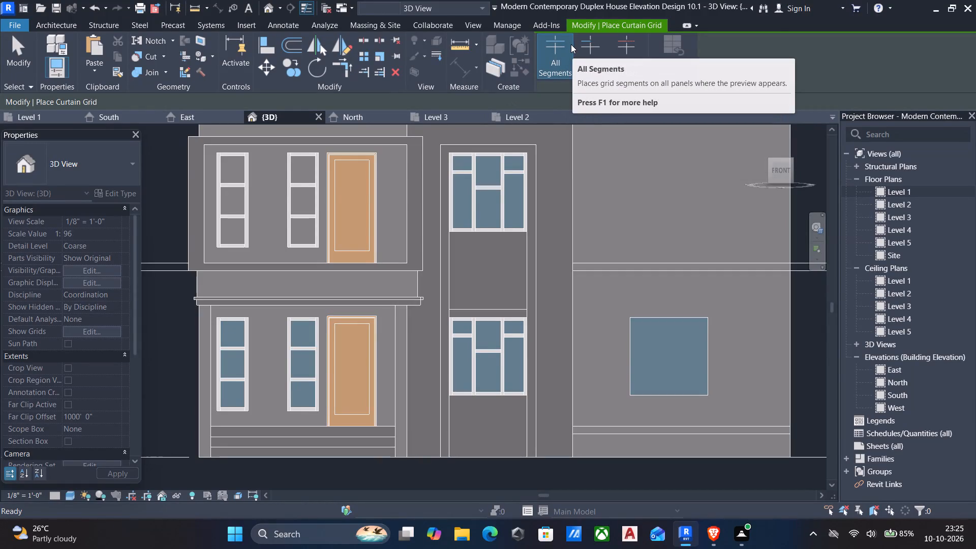
{"action": "left_click", "coordinate": [556, 49]}
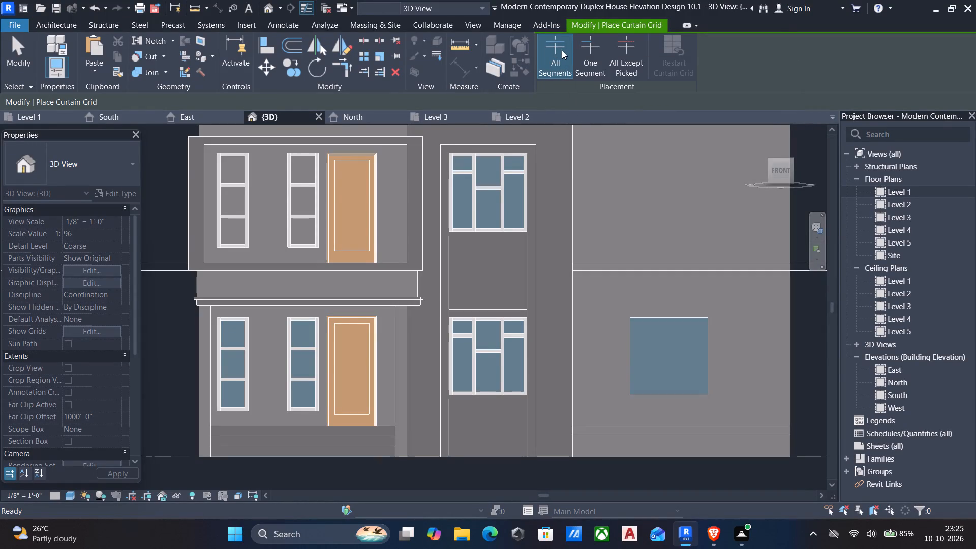
{"action": "left_click", "coordinate": [652, 319]}
{"action": "left_click", "coordinate": [683, 317]}
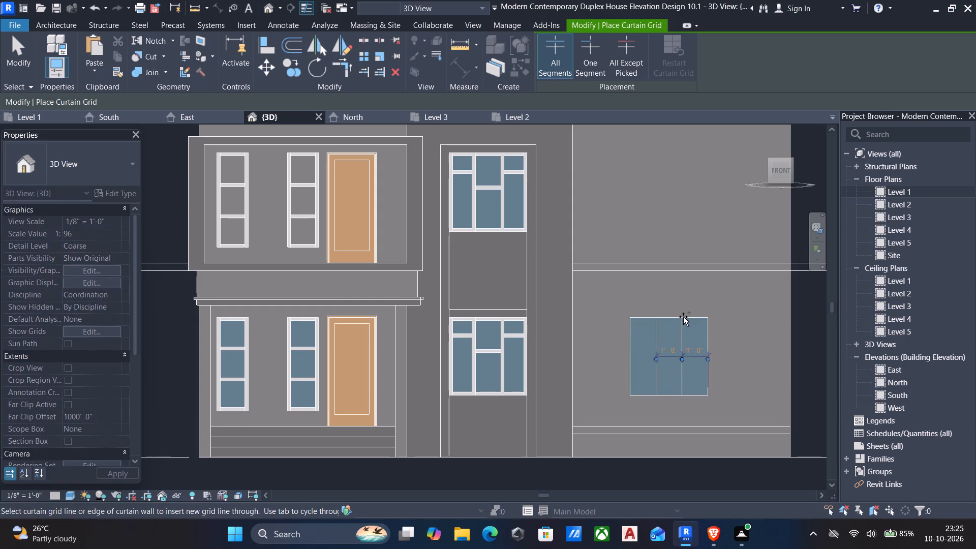
{"action": "middle_click_drag", "start_coordinate": [619, 373], "coordinate": [615, 357]}
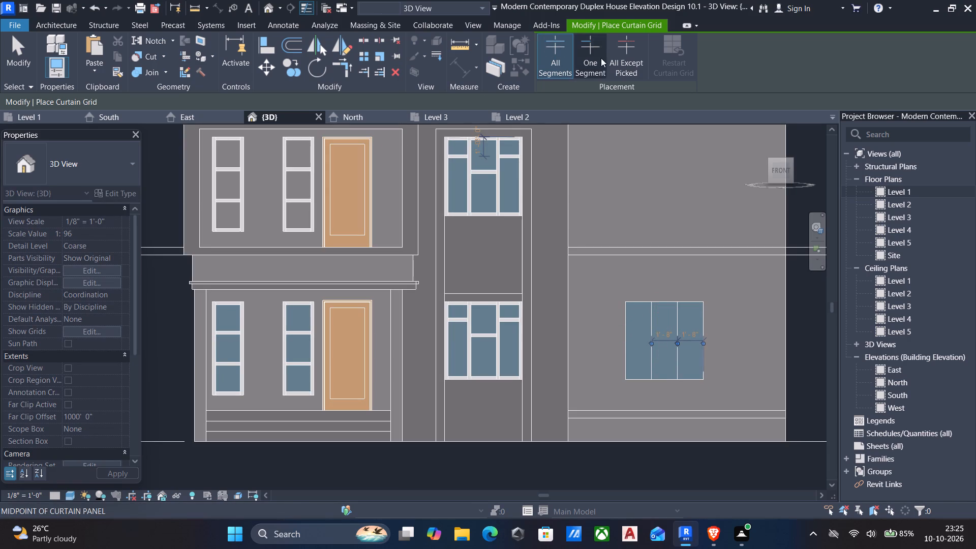
Add a horizontal curtain grid line at the window's upper third, excluding the middle bay, using All Except Picked placement.
{"action": "left_click", "coordinate": [623, 54]}
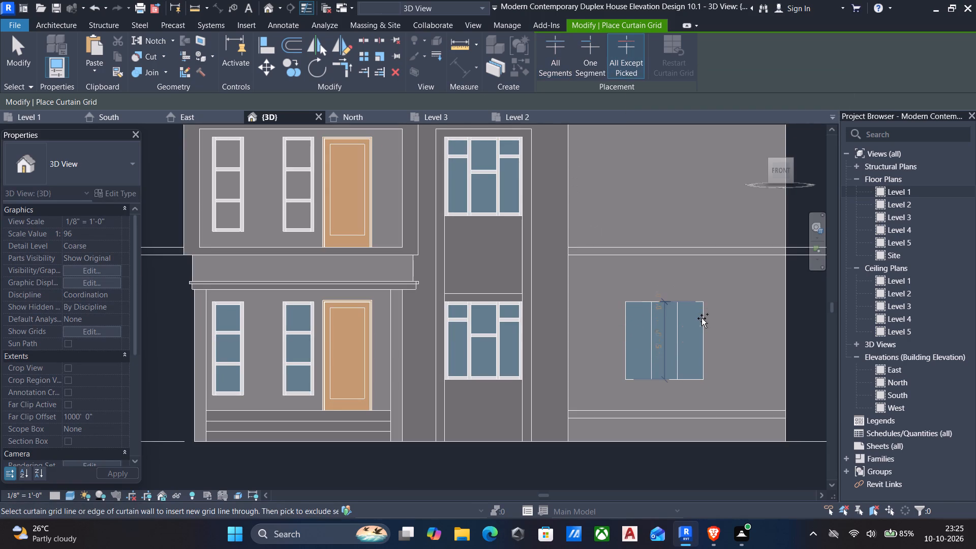
{"action": "left_click", "coordinate": [701, 323]}
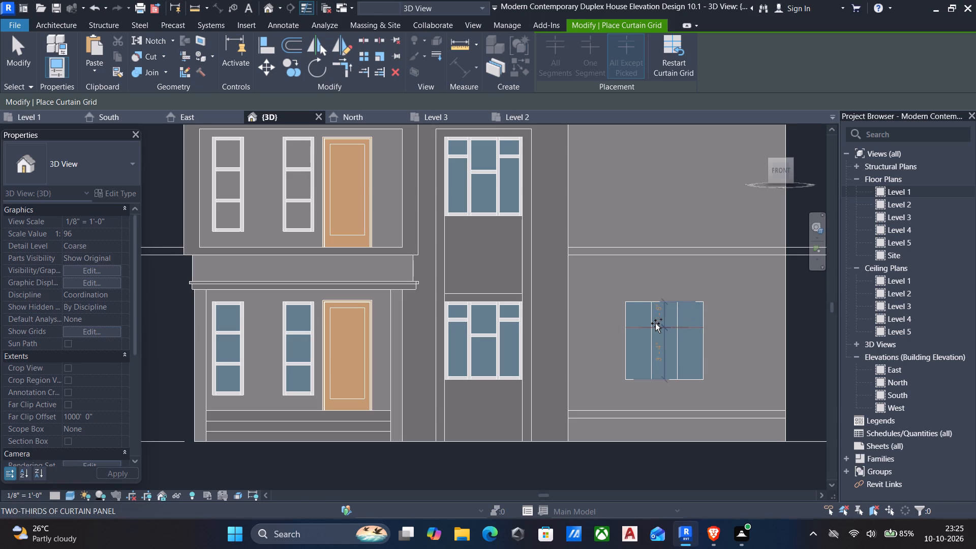
{"action": "left_click", "coordinate": [660, 327]}
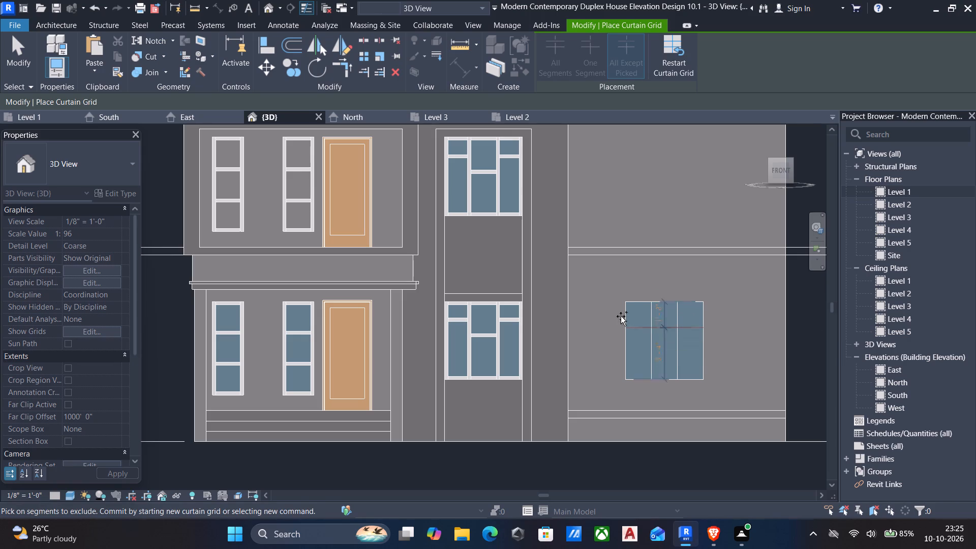
{"action": "key", "text": "Escape"}
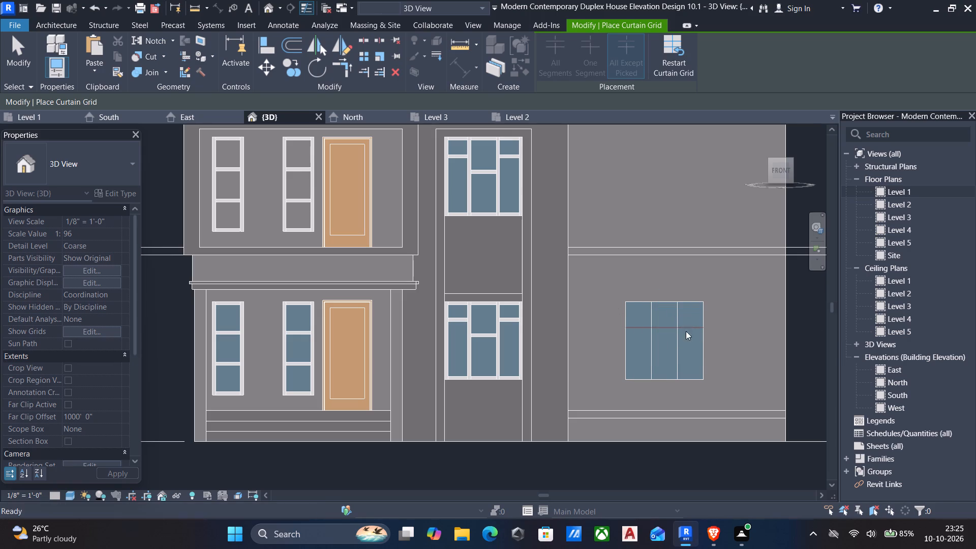
{"action": "key", "text": "Escape"}
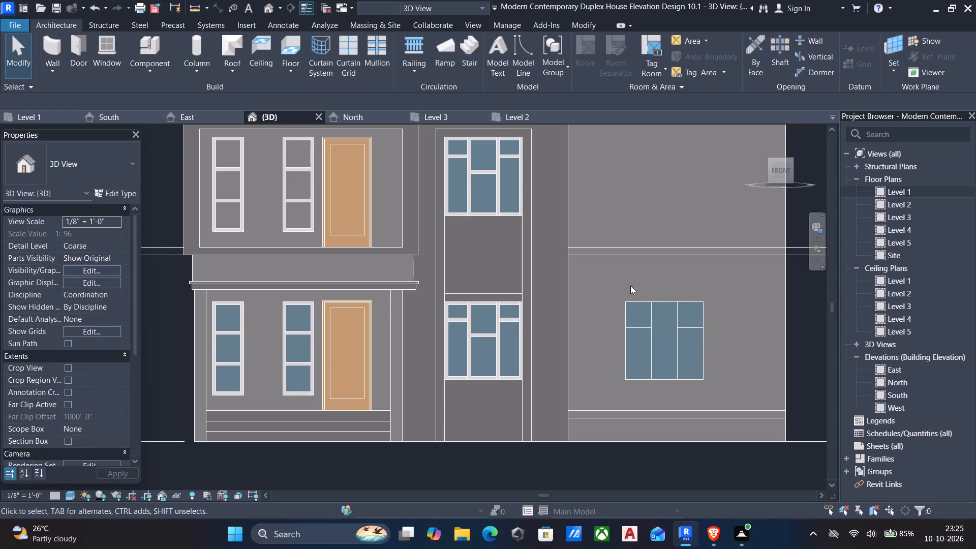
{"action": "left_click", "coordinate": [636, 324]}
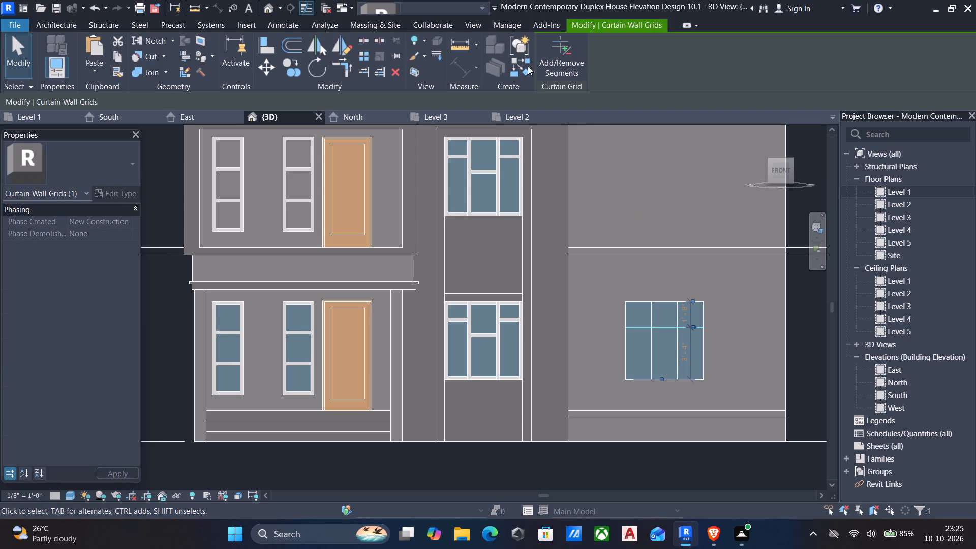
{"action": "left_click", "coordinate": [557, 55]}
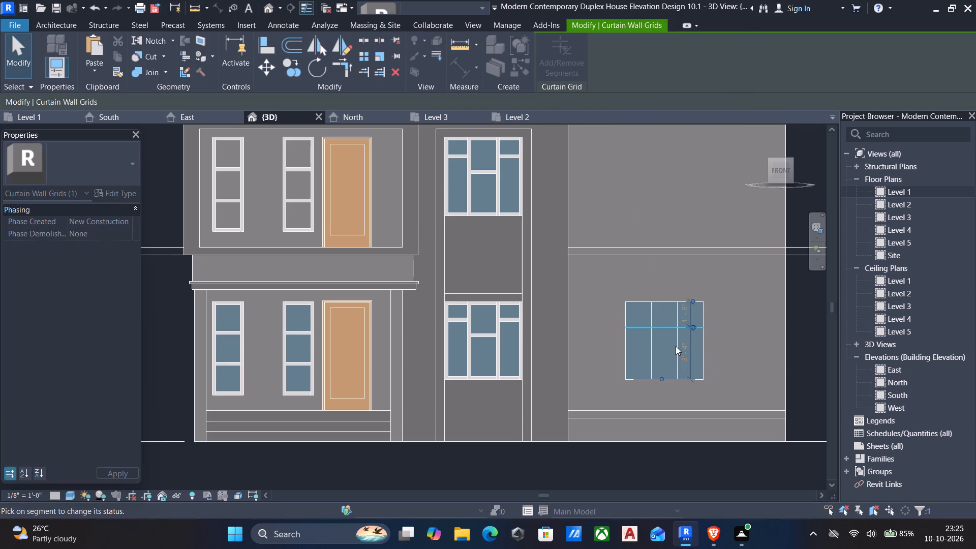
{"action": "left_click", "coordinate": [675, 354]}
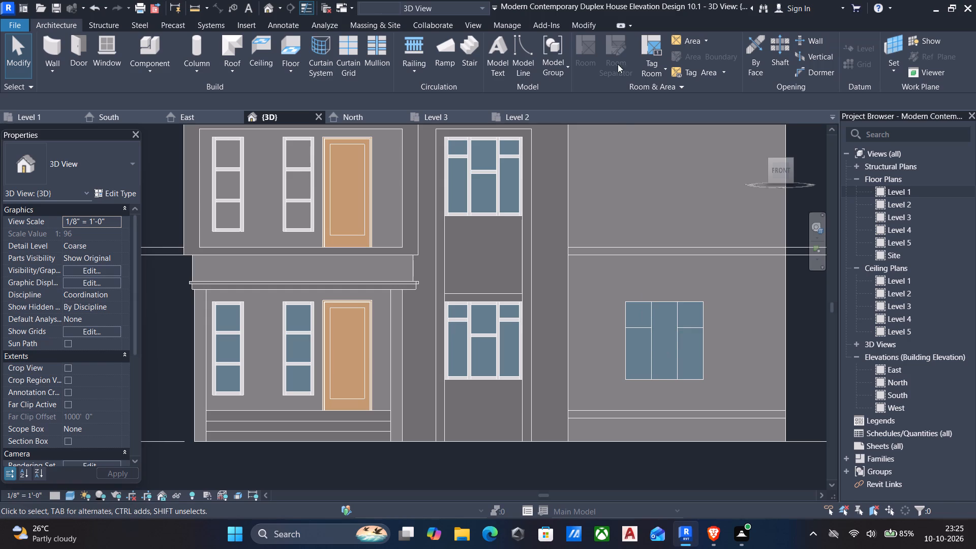
Add a horizontal grid segment in the window's middle bay, about 2'-3" above the bottom edge, using One Segment placement.
{"action": "left_click", "coordinate": [45, 19]}
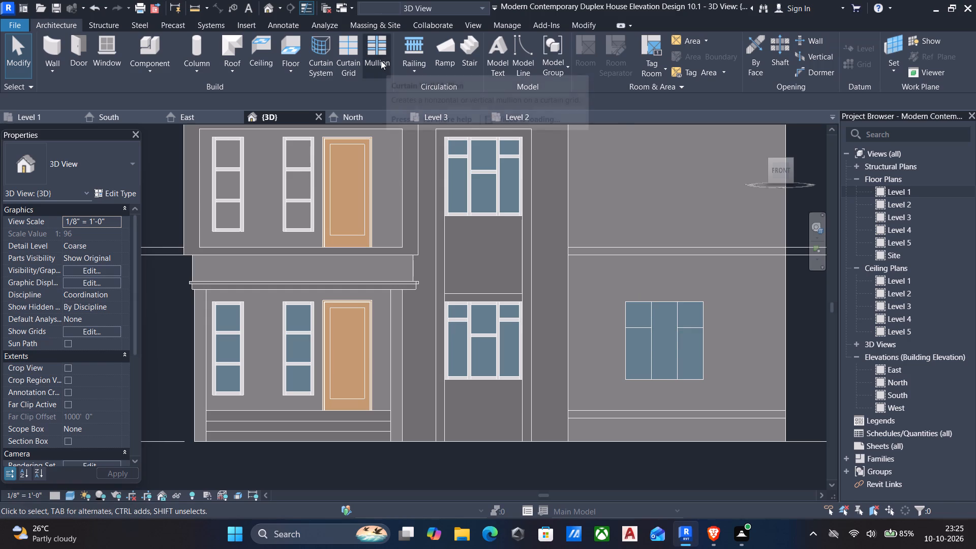
{"action": "left_click", "coordinate": [356, 56]}
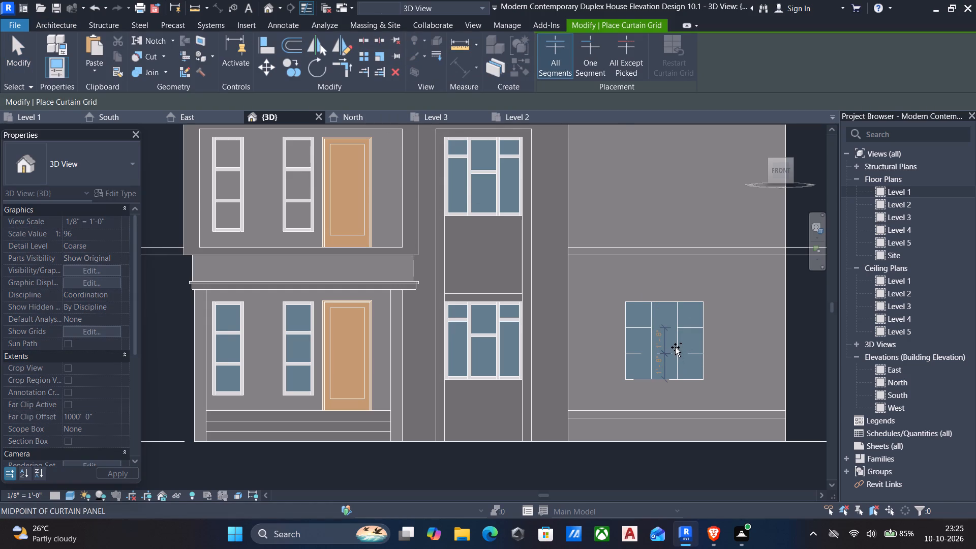
{"action": "scroll", "coordinate": [675, 347], "scroll_direction": "up", "scroll_amount": 4}
{"action": "left_click", "coordinate": [588, 57]}
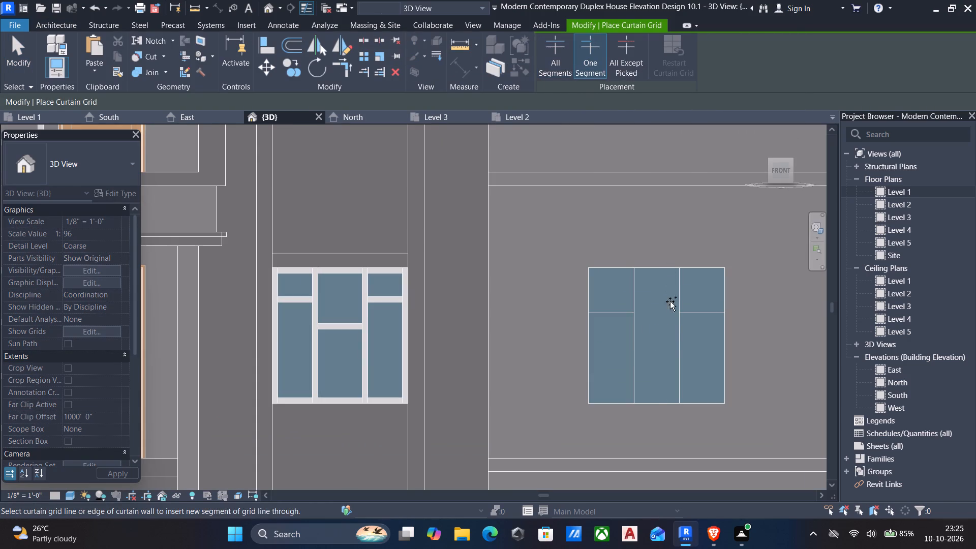
{"action": "left_click", "coordinate": [677, 344]}
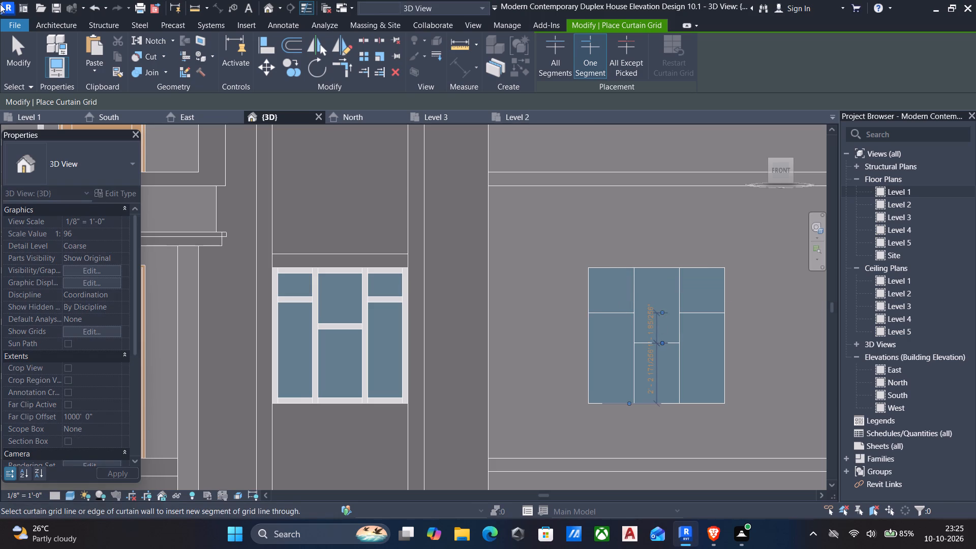
Place 2.5" x 5" rectangular mullions on all grid lines of the newly divided ground-floor window.
{"action": "left_click", "coordinate": [54, 22]}
{"action": "left_click", "coordinate": [372, 48]}
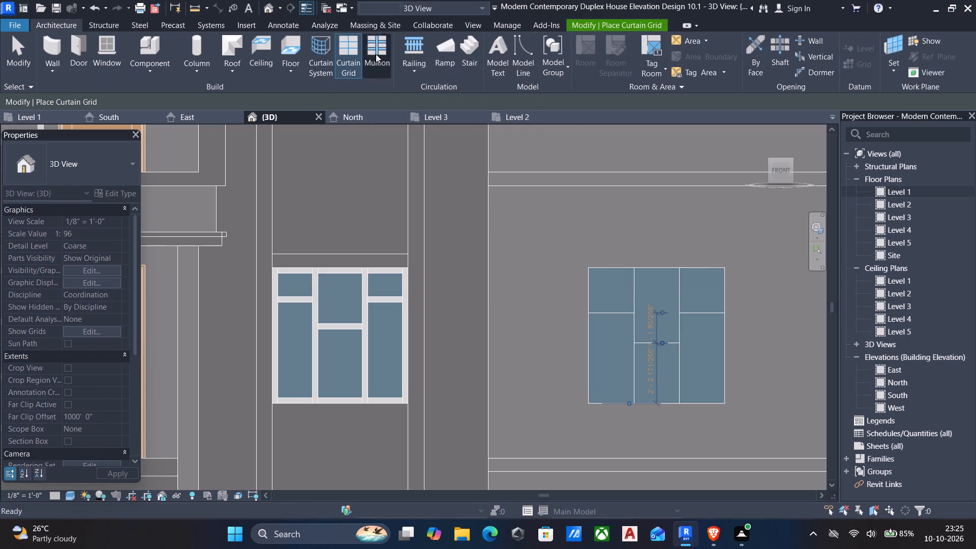
{"action": "left_click", "coordinate": [607, 45]}
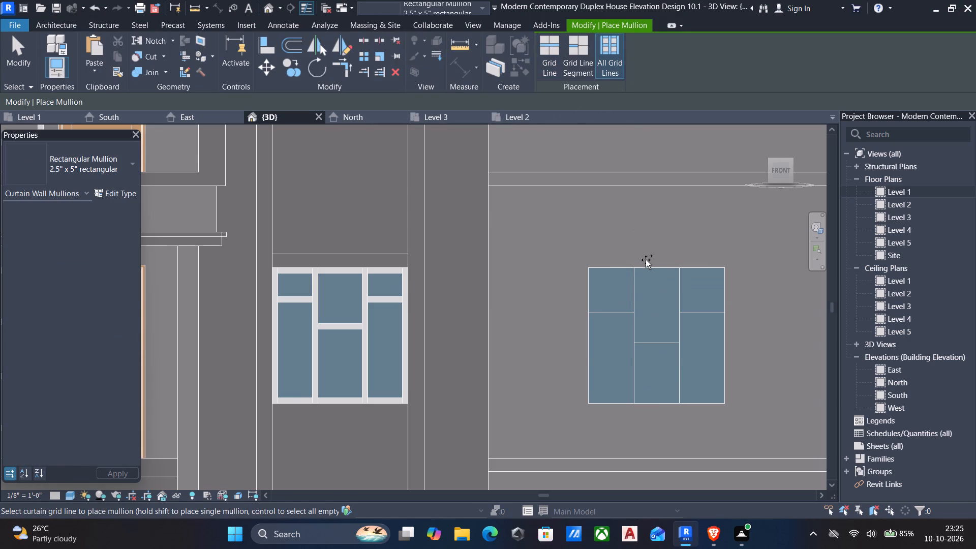
{"action": "left_click", "coordinate": [637, 270]}
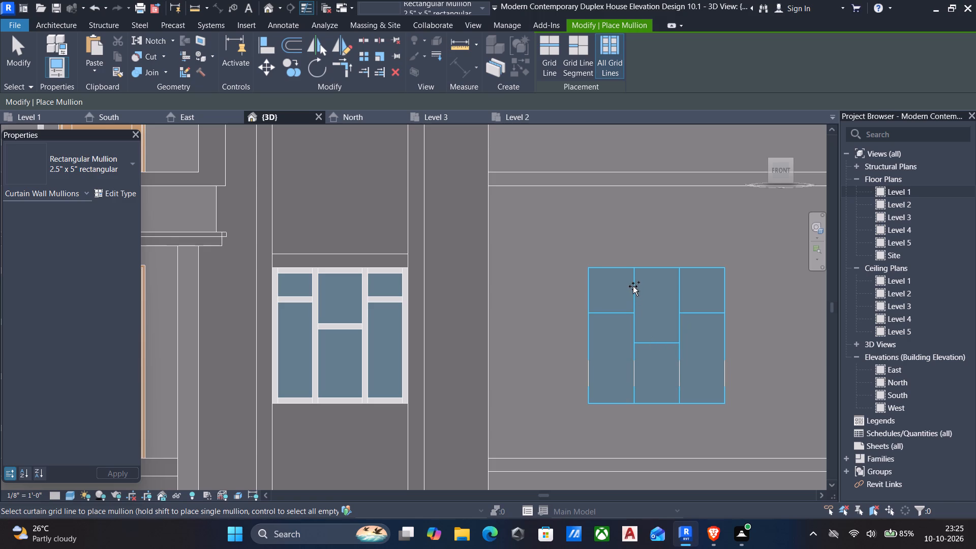
{"action": "middle_click_drag", "start_coordinate": [633, 288], "coordinate": [634, 344]}
{"action": "scroll", "coordinate": [636, 345], "scroll_direction": "down", "scroll_amount": 6}
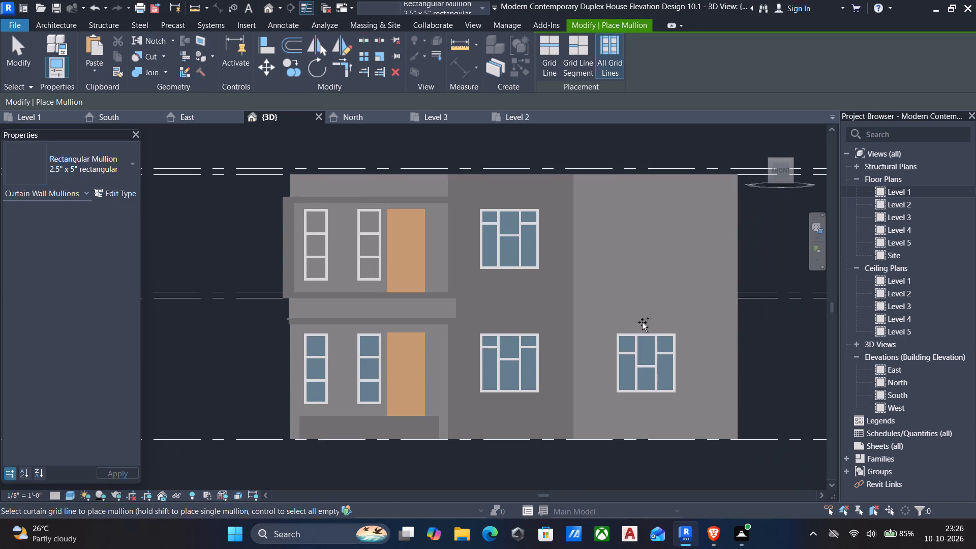
{"action": "key", "text": "Escape"}
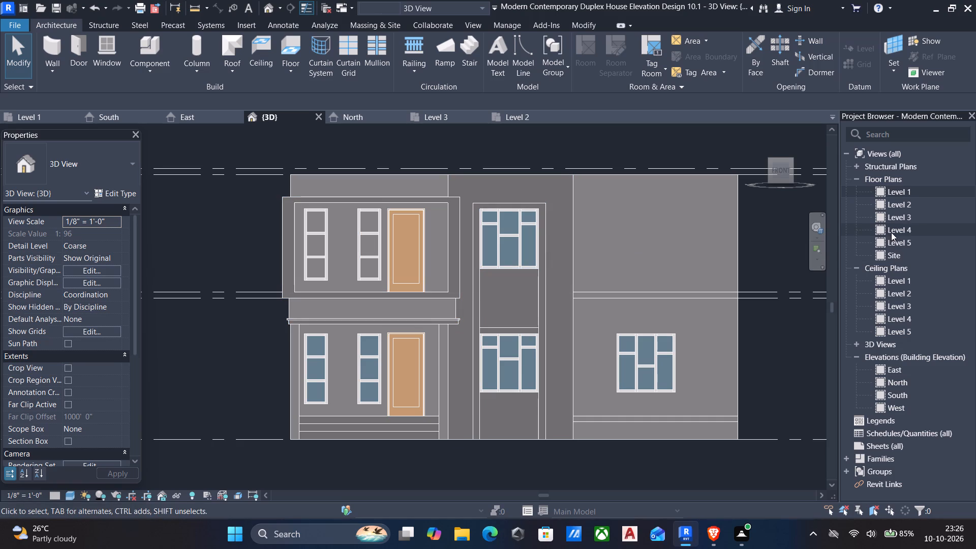
In the Level 3 floor plan, cut the 9" wall with the narrow curtain wall window farthest from the balcony door.
{"action": "left_click", "coordinate": [915, 217]}
{"action": "double_click", "coordinate": [915, 217]}
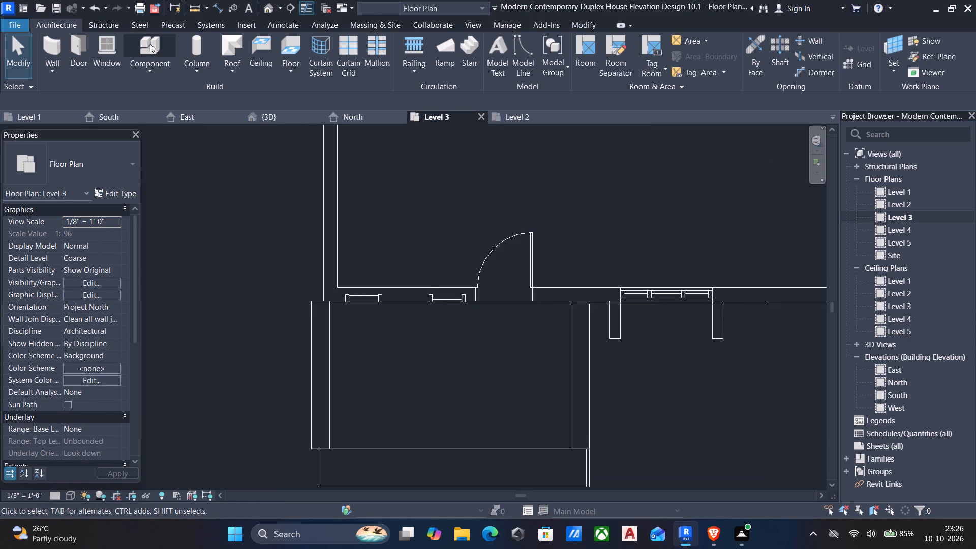
{"action": "key", "text": "l"}
{"action": "key", "text": "i"}
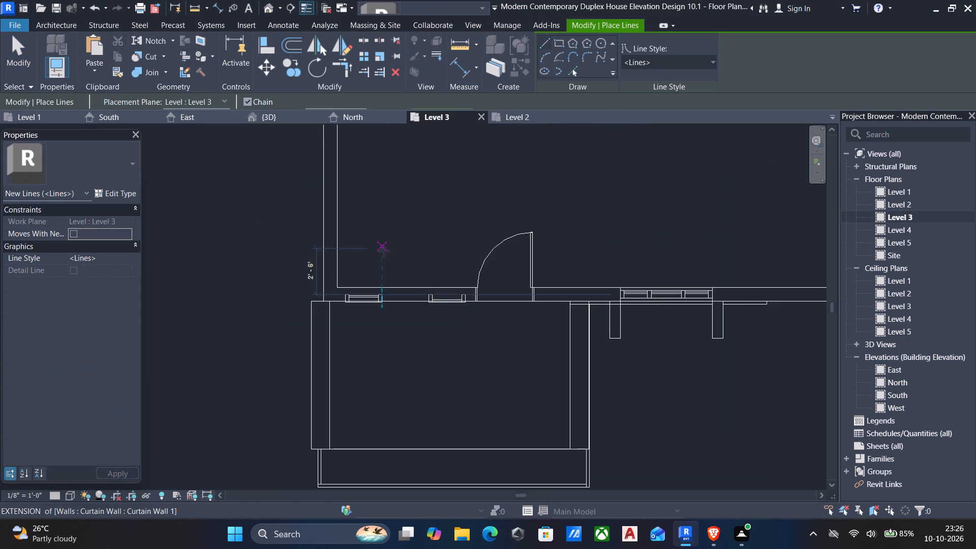
{"action": "left_click_drag", "start_coordinate": [150, 55], "coordinate": [150, 63]}
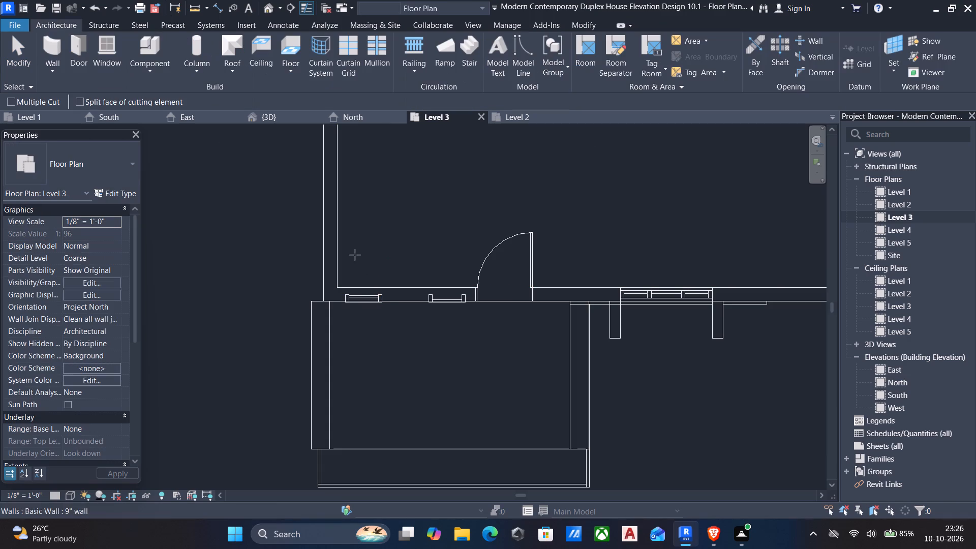
{"action": "left_click", "coordinate": [365, 287]}
{"action": "left_click", "coordinate": [365, 293]}
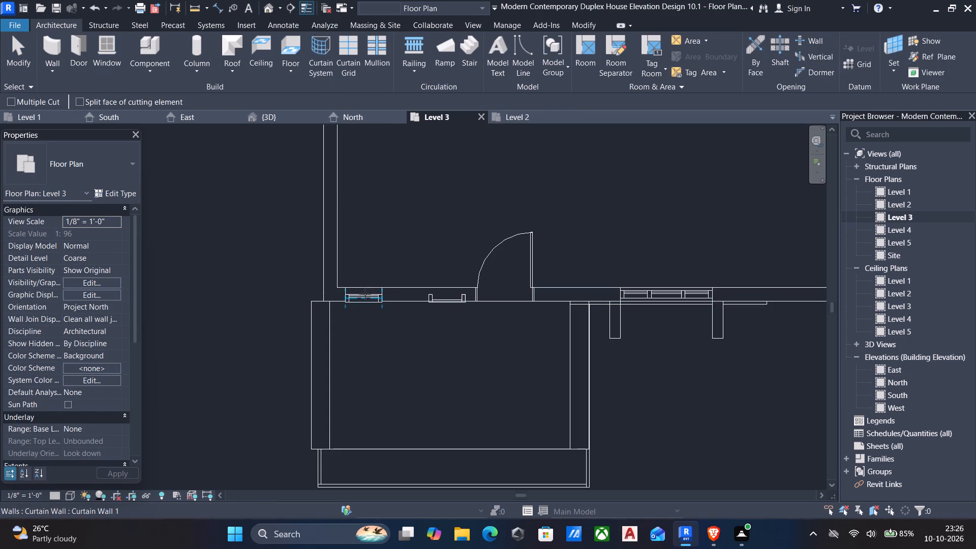
Cut the 9" wall with the second narrow curtain wall window, the one nearest the balcony door.
{"action": "left_click", "coordinate": [427, 286]}
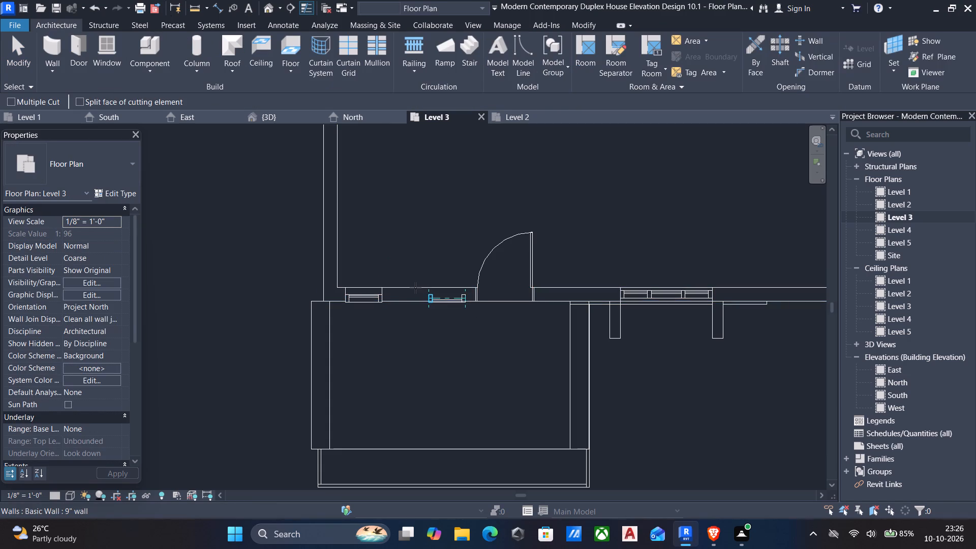
{"action": "left_click", "coordinate": [415, 288]}
{"action": "key", "text": "Escape"}
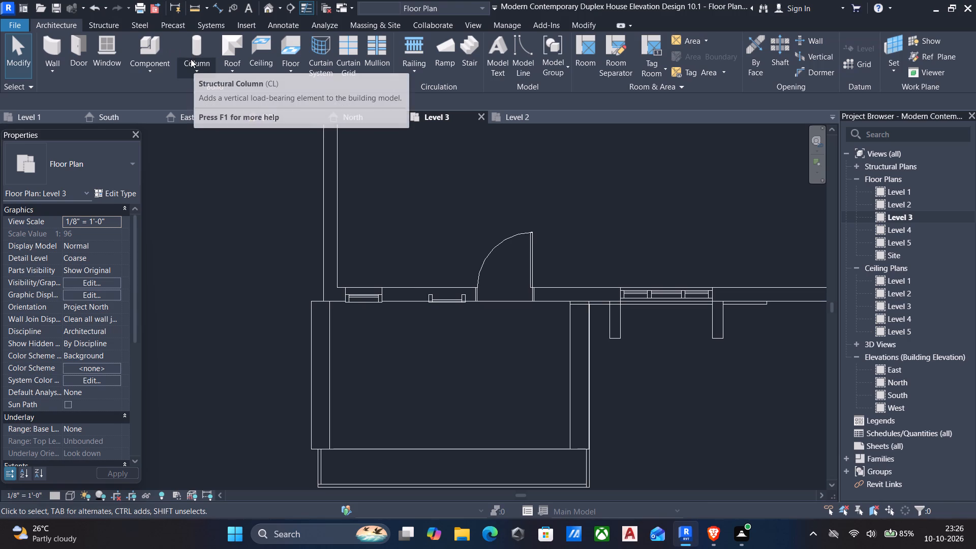
{"action": "type", "text": "li"}
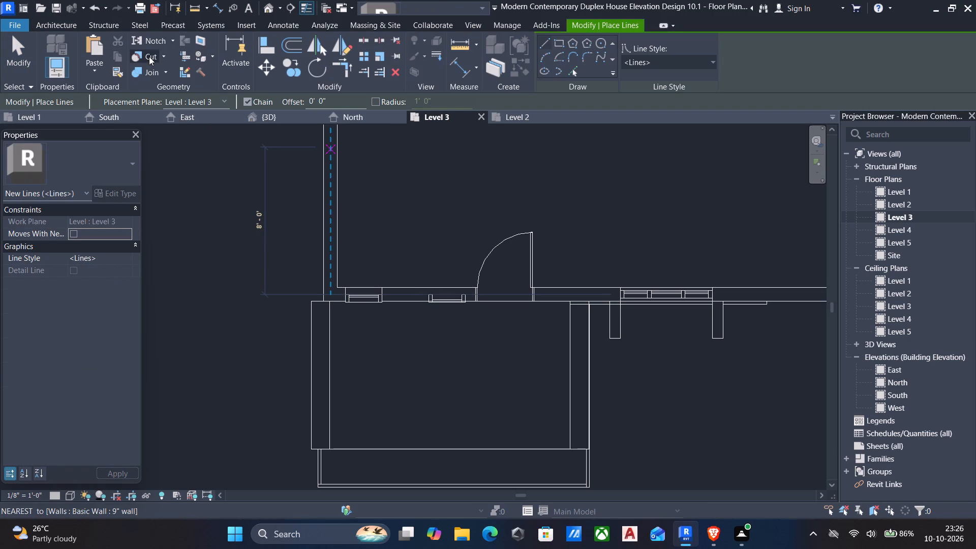
{"action": "left_click", "coordinate": [148, 56]}
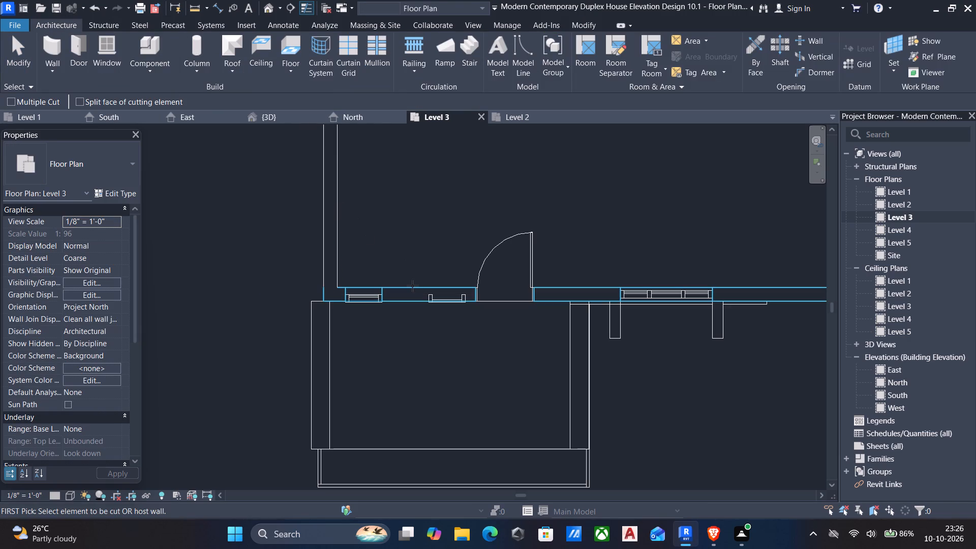
{"action": "left_click", "coordinate": [412, 286]}
{"action": "left_click", "coordinate": [443, 302]}
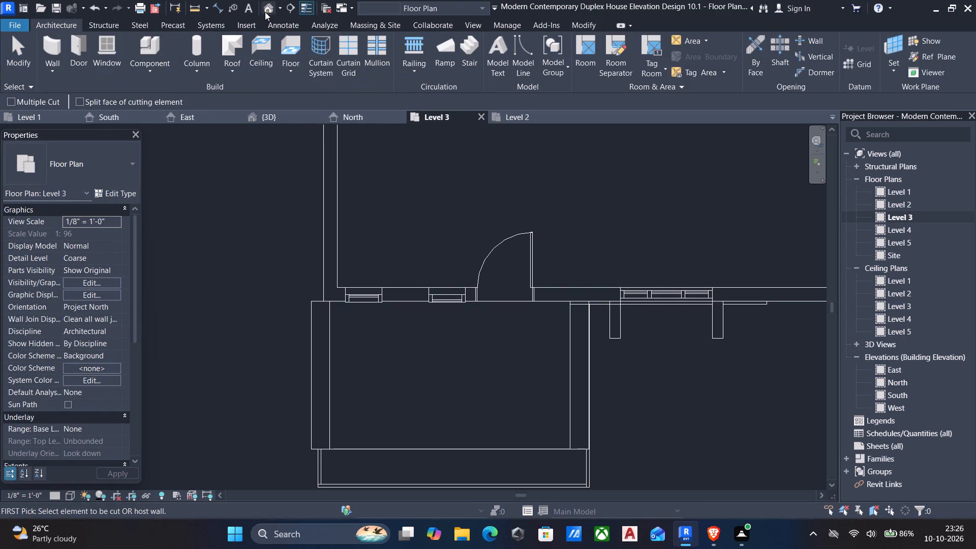
In the 3D view, copy the right-hand ground-floor curtain wall window and paste it aligned to Level 3.
{"action": "left_click", "coordinate": [266, 6]}
{"action": "middle_click_drag", "start_coordinate": [349, 211], "coordinate": [439, 208]}
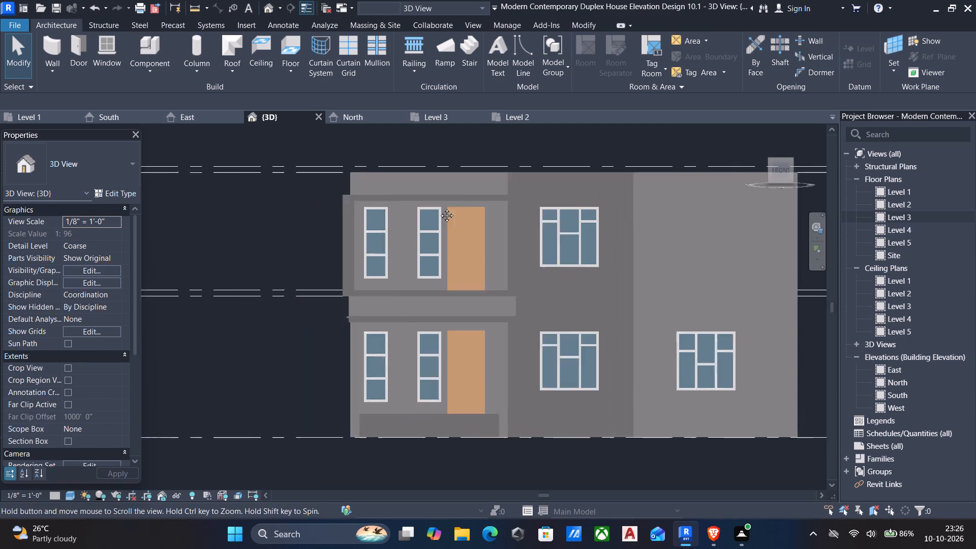
{"action": "middle_click_drag", "start_coordinate": [439, 208], "coordinate": [457, 204]}
{"action": "middle_click_drag", "start_coordinate": [540, 231], "coordinate": [508, 226]}
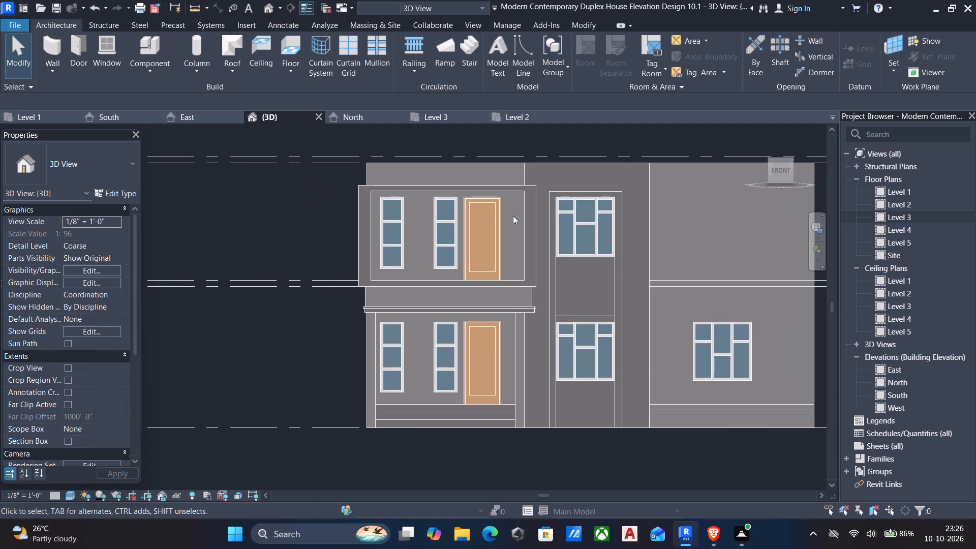
{"action": "middle_click_drag", "start_coordinate": [733, 357], "coordinate": [568, 280]}
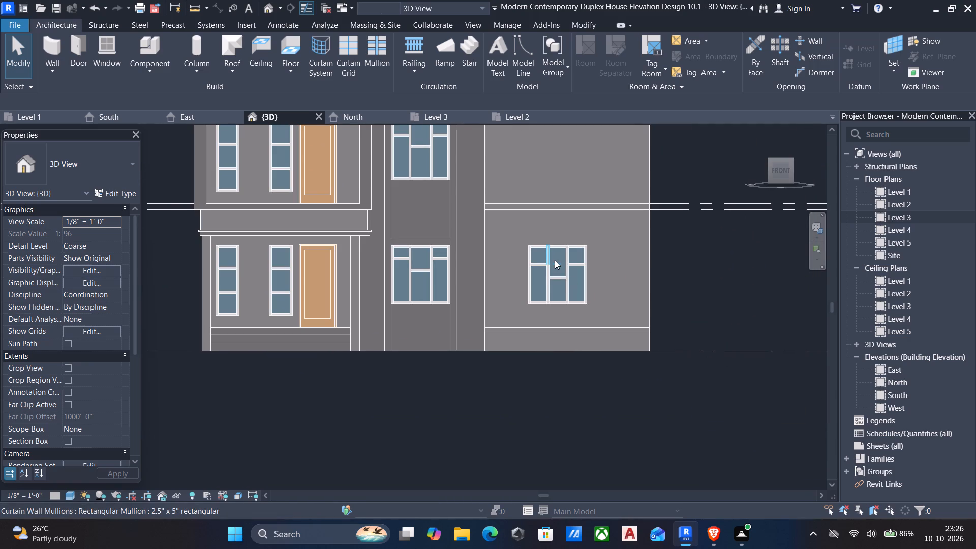
{"action": "key", "text": "Escape"}
{"action": "left_click", "coordinate": [539, 304]}
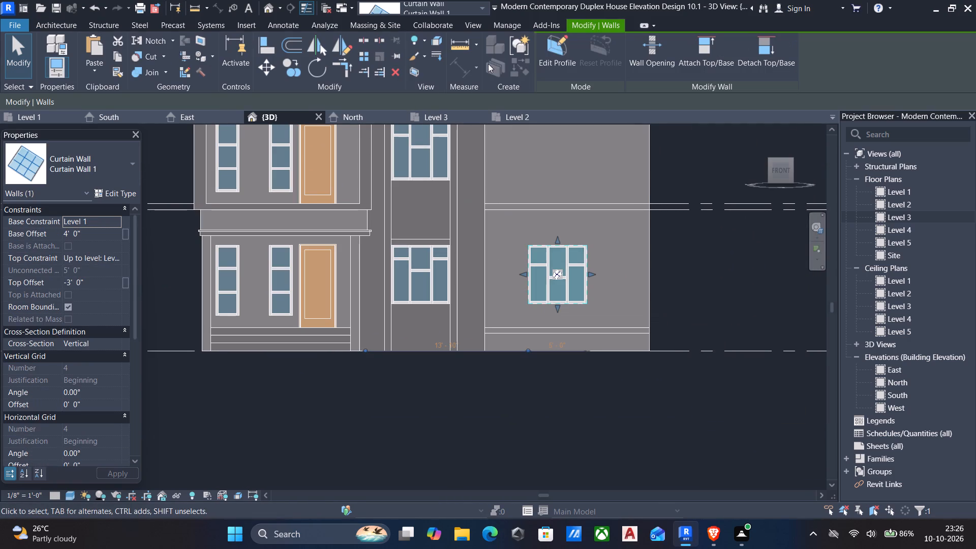
{"action": "left_click", "coordinate": [118, 56]}
{"action": "left_click", "coordinate": [94, 68]}
{"action": "left_click", "coordinate": [139, 117]}
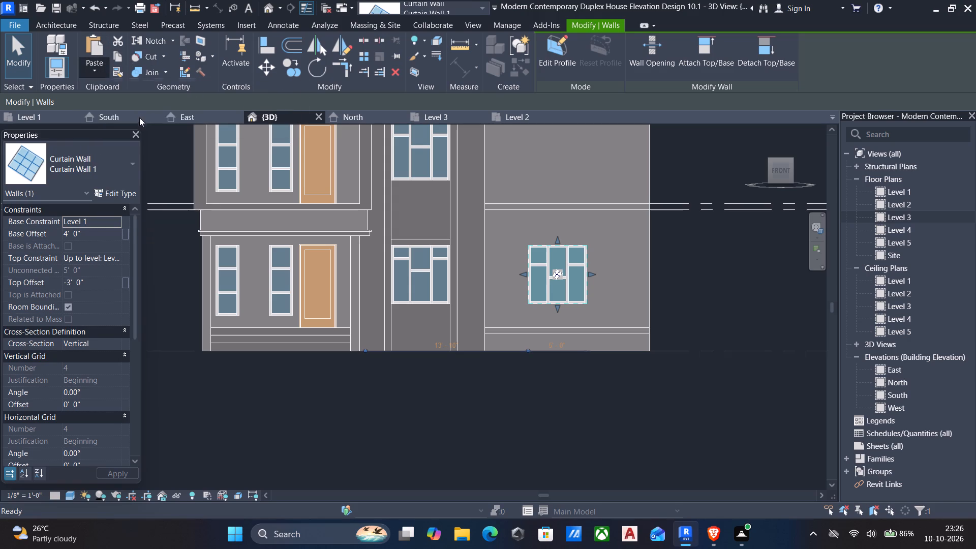
{"action": "left_click", "coordinate": [429, 200]}
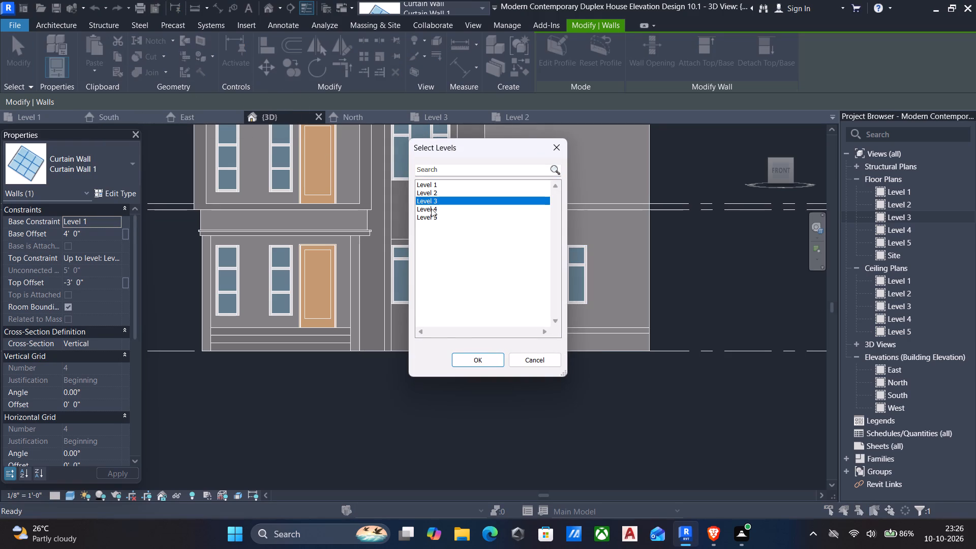
{"action": "left_click", "coordinate": [480, 355]}
{"action": "middle_click_drag", "start_coordinate": [514, 219], "coordinate": [518, 320]}
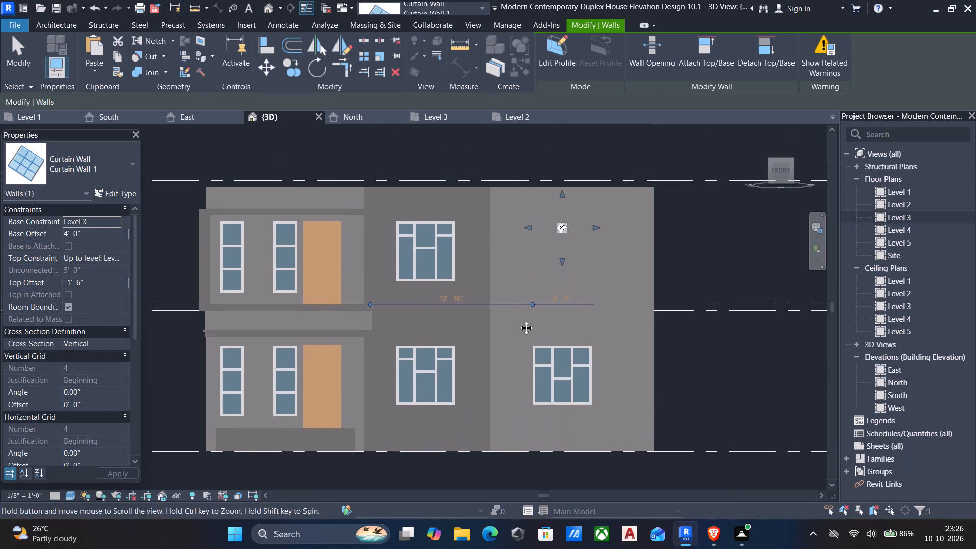
{"action": "middle_click_drag", "start_coordinate": [518, 320], "coordinate": [518, 321]}
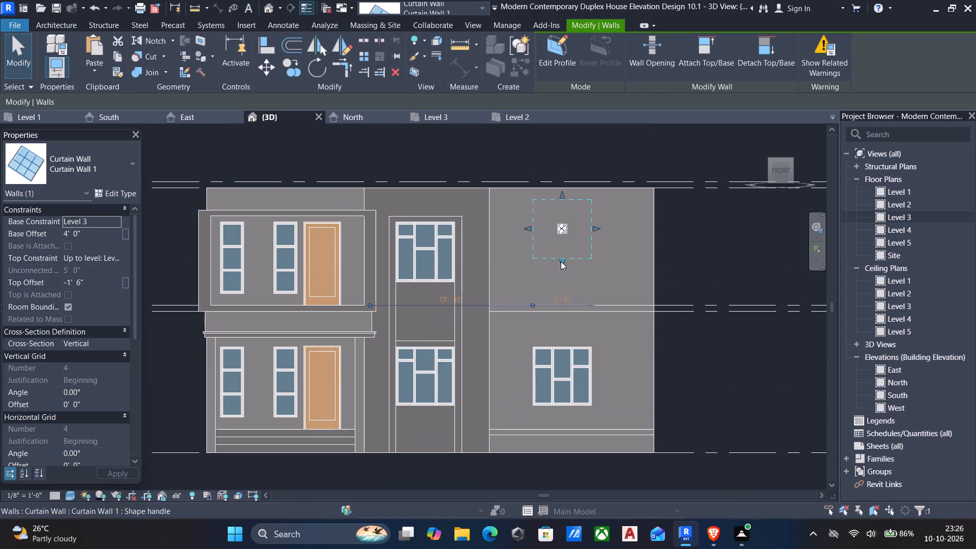
Align the pasted upper-floor curtain wall's bottom and top edges with those of the upper window in the central bay.
{"action": "left_click_drag", "start_coordinate": [561, 262], "coordinate": [542, 290]}
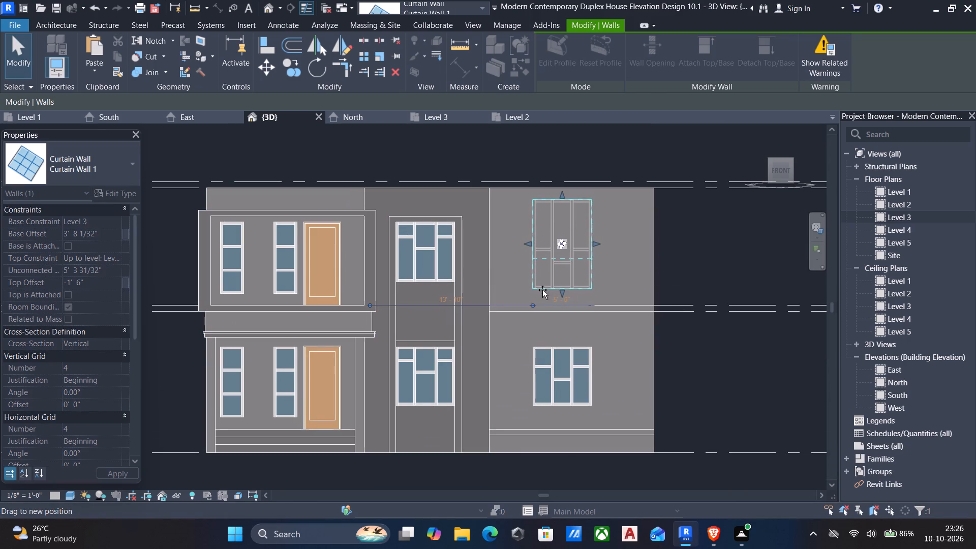
{"action": "left_click_drag", "start_coordinate": [542, 290], "coordinate": [539, 276]}
{"action": "key", "text": "a"}
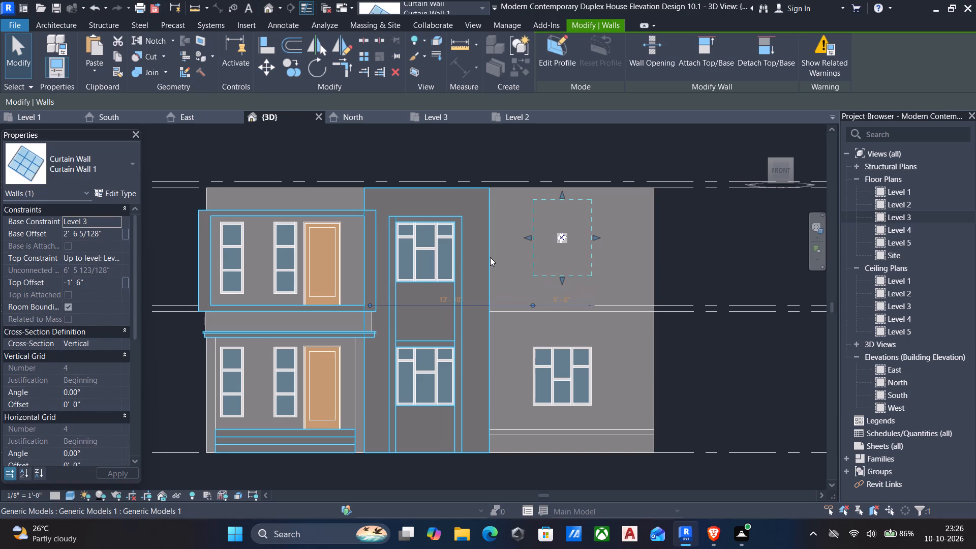
{"action": "key", "text": "l"}
{"action": "left_click_drag", "start_coordinate": [423, 282], "coordinate": [461, 275]}
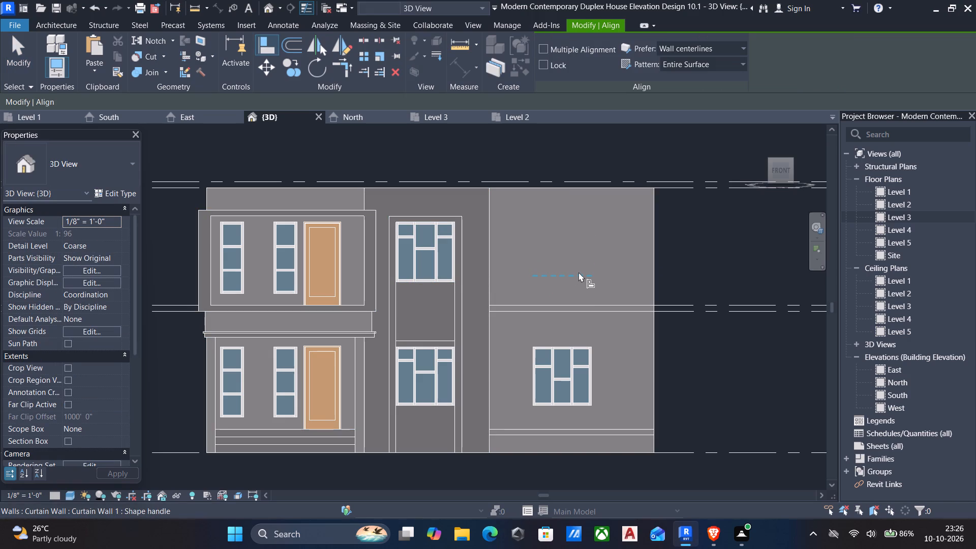
{"action": "left_click", "coordinate": [572, 277]}
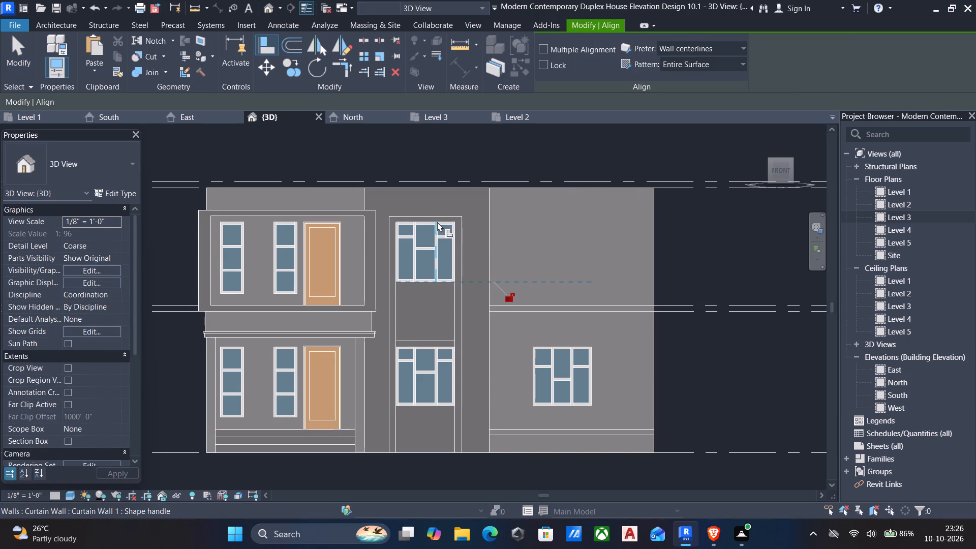
{"action": "left_click", "coordinate": [420, 222]}
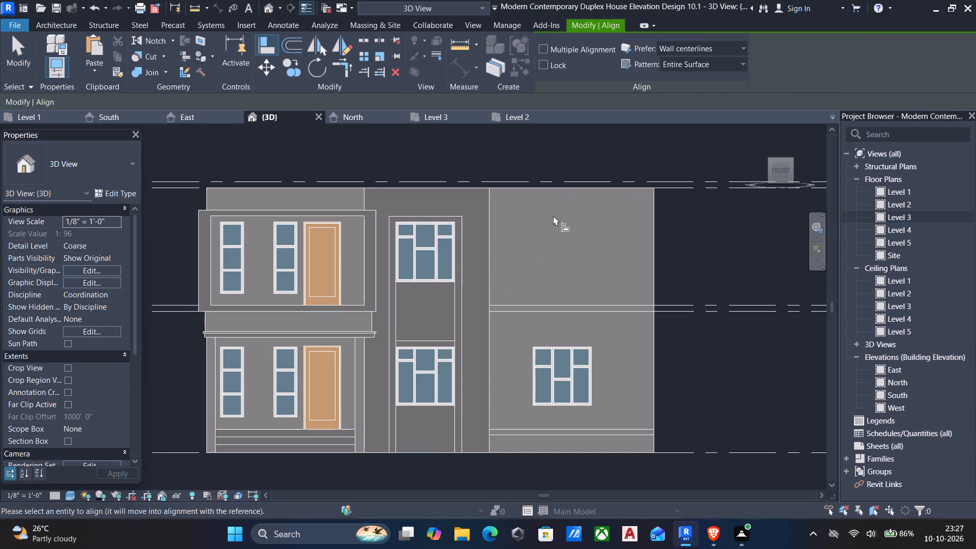
{"action": "left_click", "coordinate": [562, 201]}
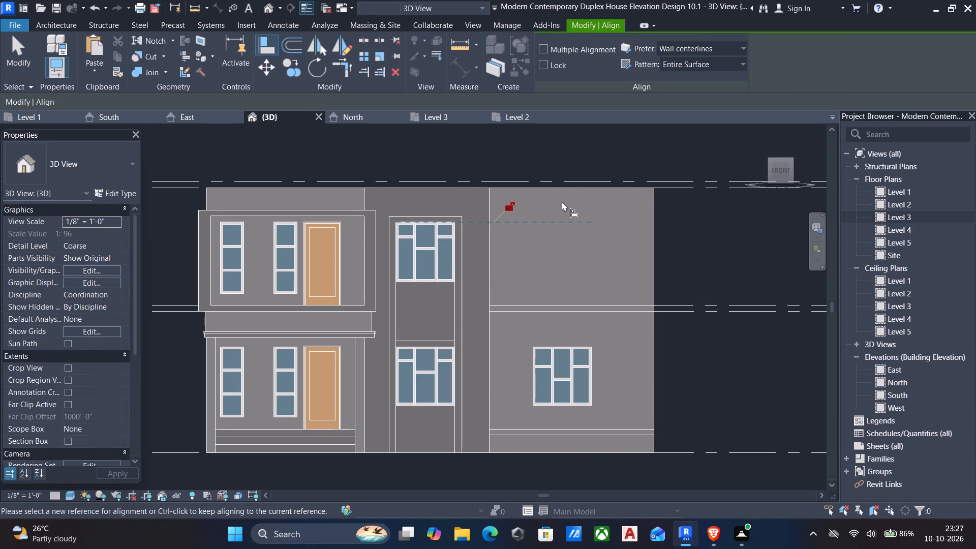
In the Level 3 floor plan, cut the 9" wall with the newly pasted curtain wall window.
{"action": "double_click", "coordinate": [906, 219]}
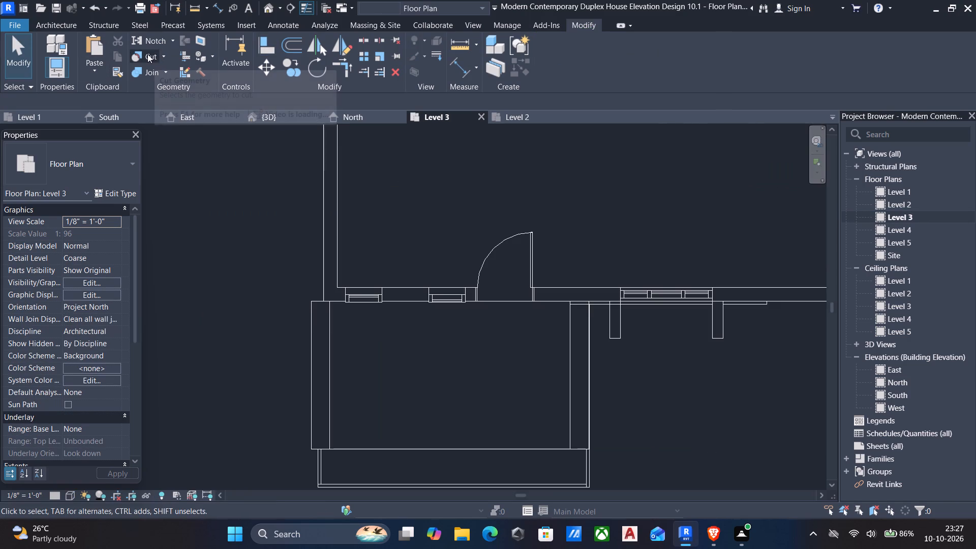
{"action": "left_click", "coordinate": [147, 54]}
{"action": "left_click", "coordinate": [760, 288]}
{"action": "middle_click_drag", "start_coordinate": [715, 345], "coordinate": [534, 307]}
{"action": "left_click", "coordinate": [715, 252]}
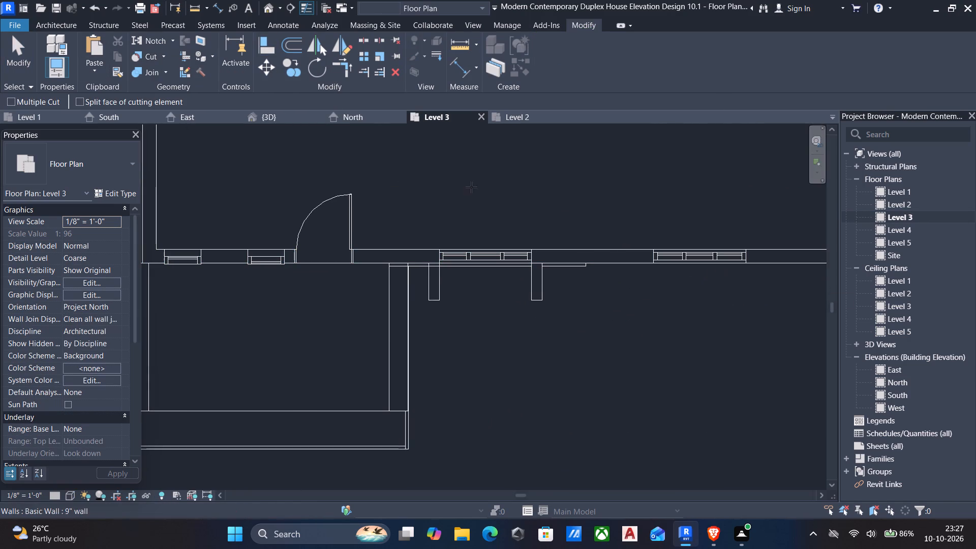
In the 3D view, edit the facade's generic model in place and begin an extrusion with its work plane on the 9" wall face.
{"action": "left_click", "coordinate": [264, 12]}
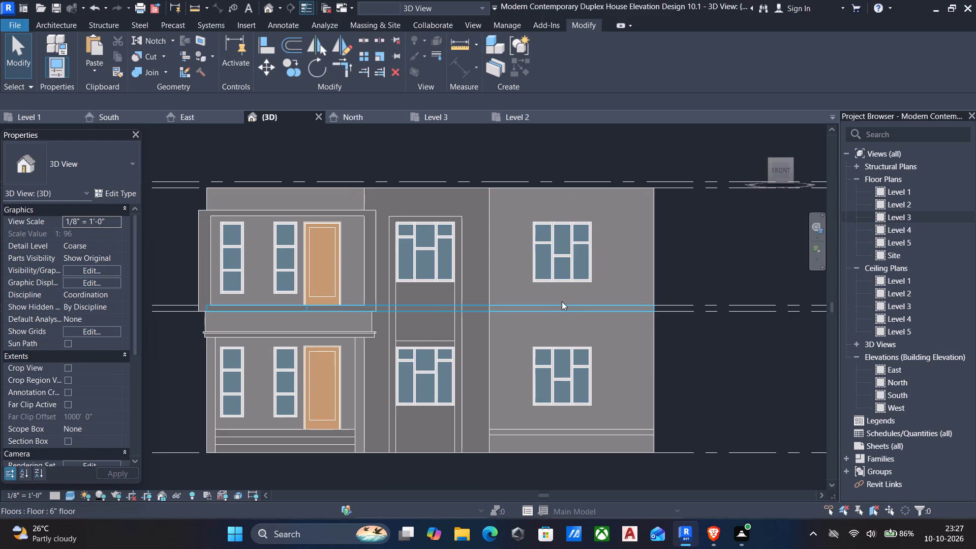
{"action": "middle_click_drag", "start_coordinate": [548, 300], "coordinate": [676, 347]}
{"action": "middle_click_drag", "start_coordinate": [675, 343], "coordinate": [625, 289]}
{"action": "key", "text": "Escape"}
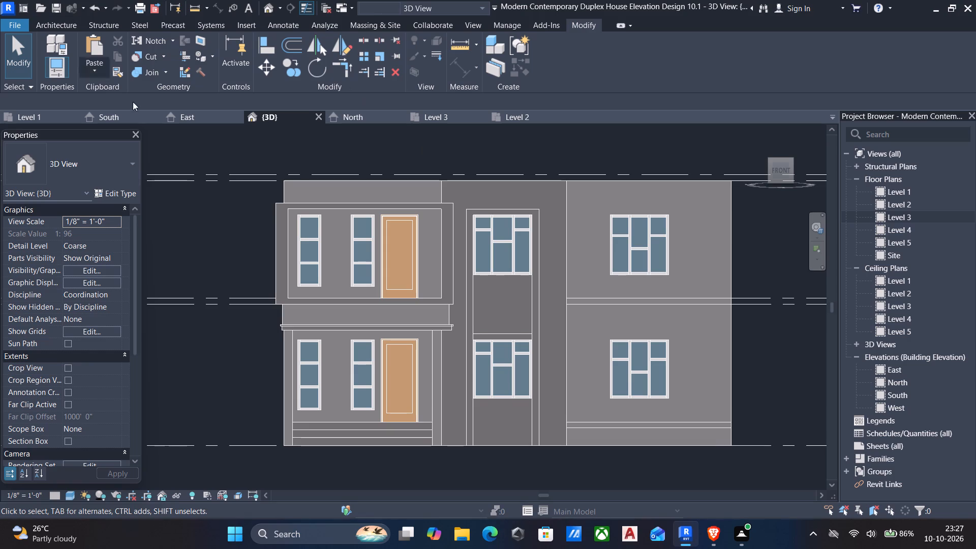
{"action": "left_click", "coordinate": [404, 298]}
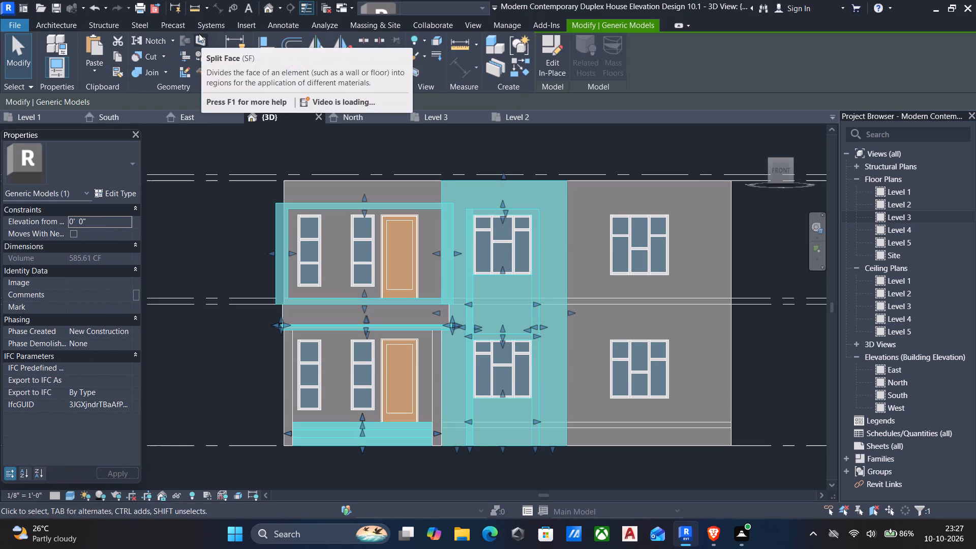
{"action": "left_click", "coordinate": [543, 62]}
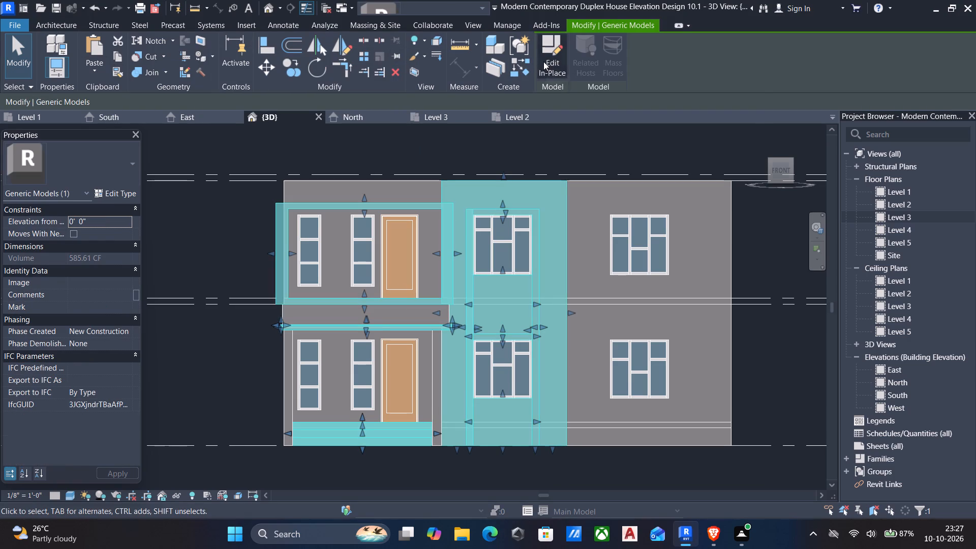
{"action": "left_click", "coordinate": [49, 26]}
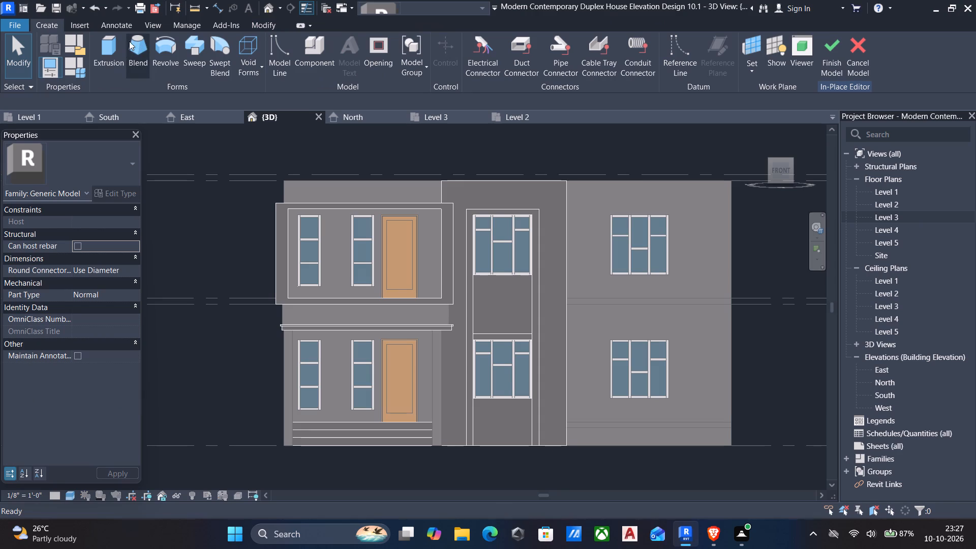
{"action": "left_click", "coordinate": [109, 45]}
{"action": "left_click", "coordinate": [588, 72]}
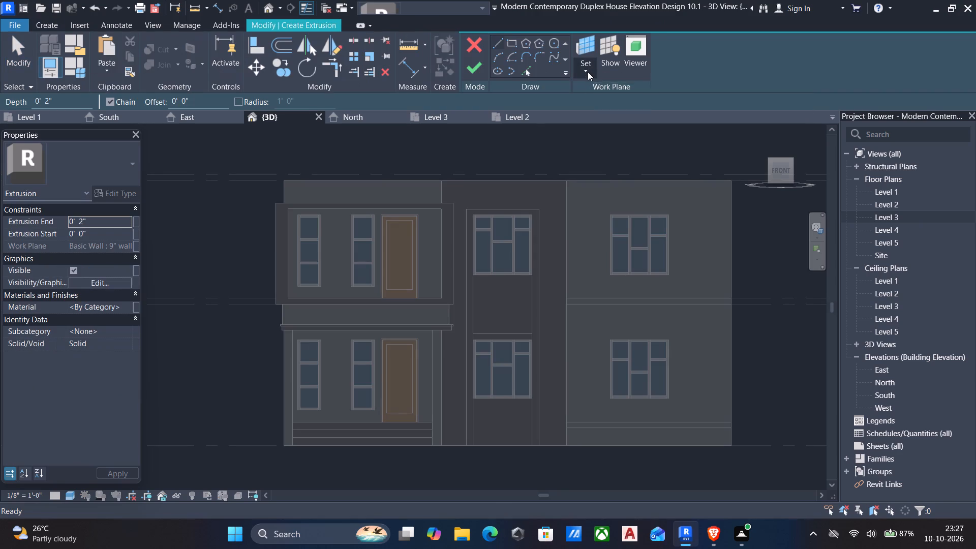
{"action": "left_click", "coordinate": [615, 115]}
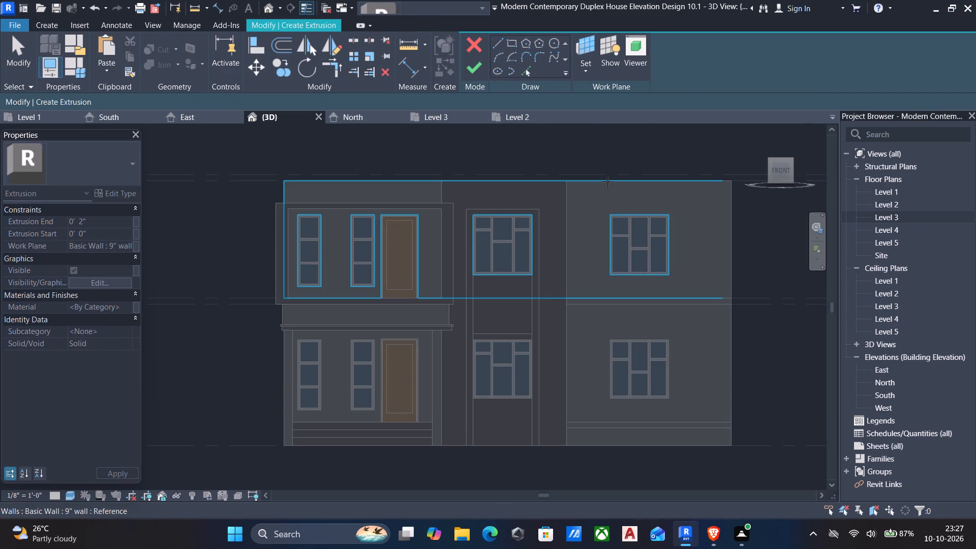
{"action": "left_click", "coordinate": [607, 181]}
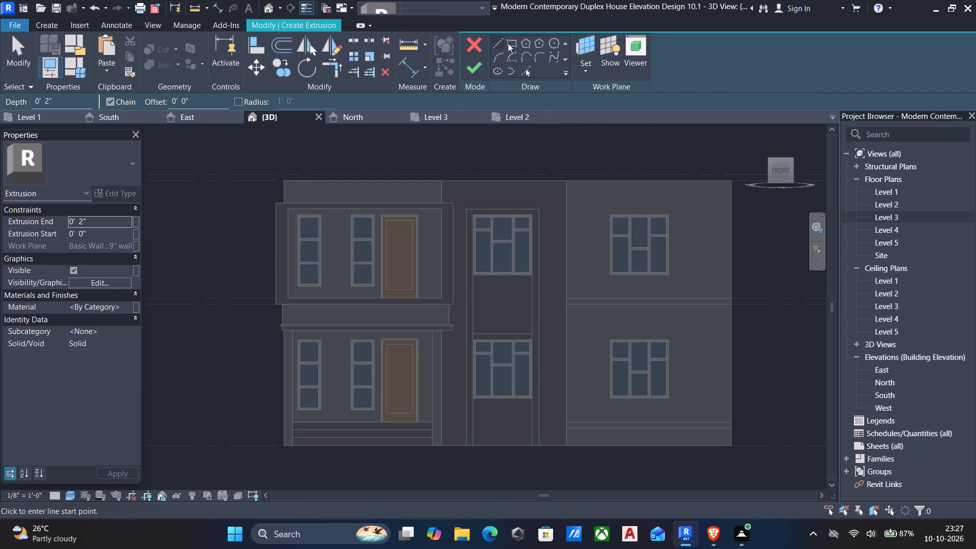
Sketch a rectangle about 10'-1" by 9'-0" from the right-hand ground-floor window's upper-left corner to the wall's bottom-right corner.
{"action": "left_click", "coordinate": [508, 43]}
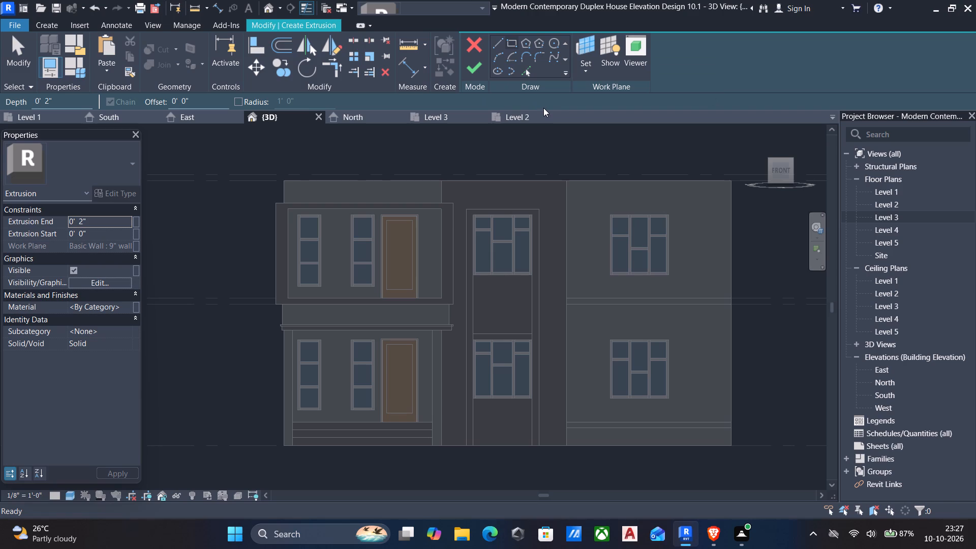
{"action": "left_click", "coordinate": [614, 339]}
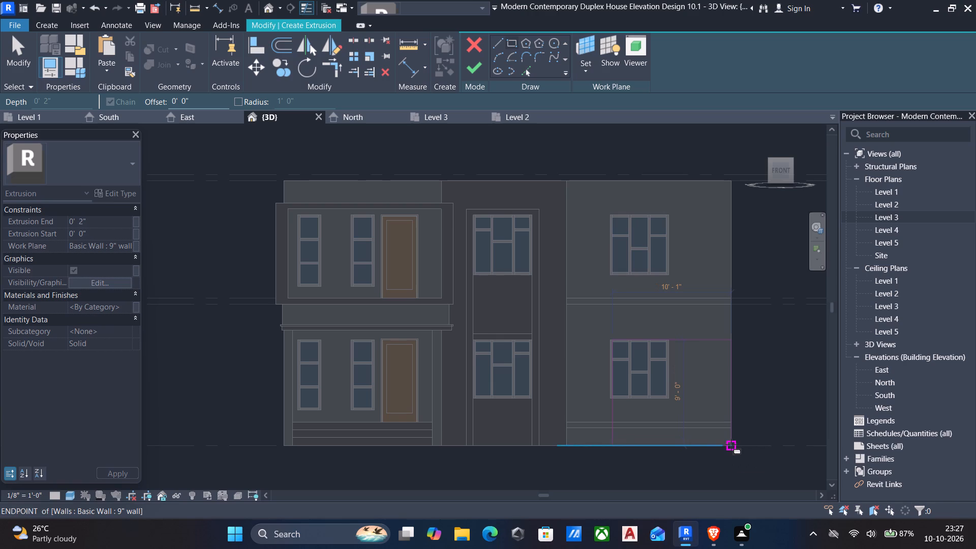
{"action": "left_click", "coordinate": [731, 444]}
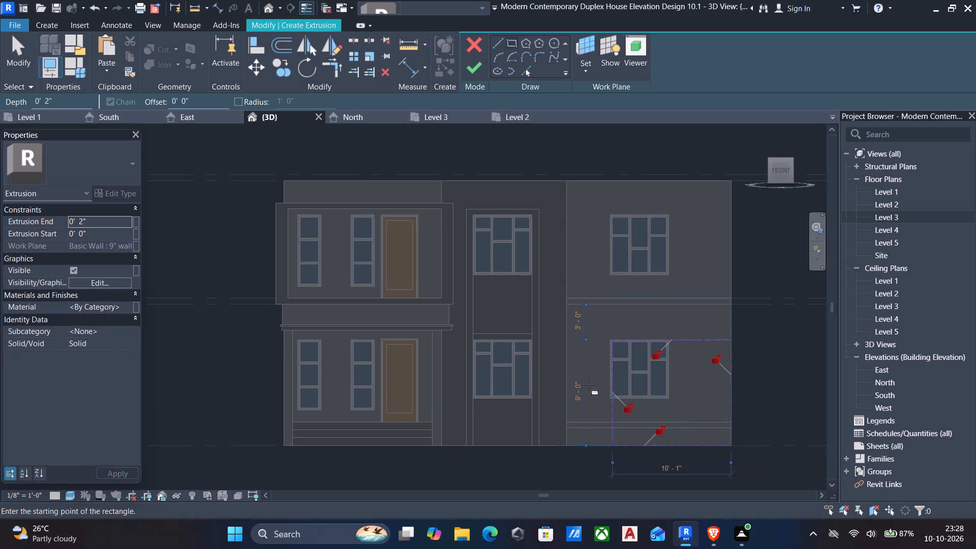
{"action": "key", "text": "Escape"}
{"action": "scroll", "coordinate": [618, 366], "scroll_direction": "up", "scroll_amount": 6}
{"action": "key", "text": "Escape"}
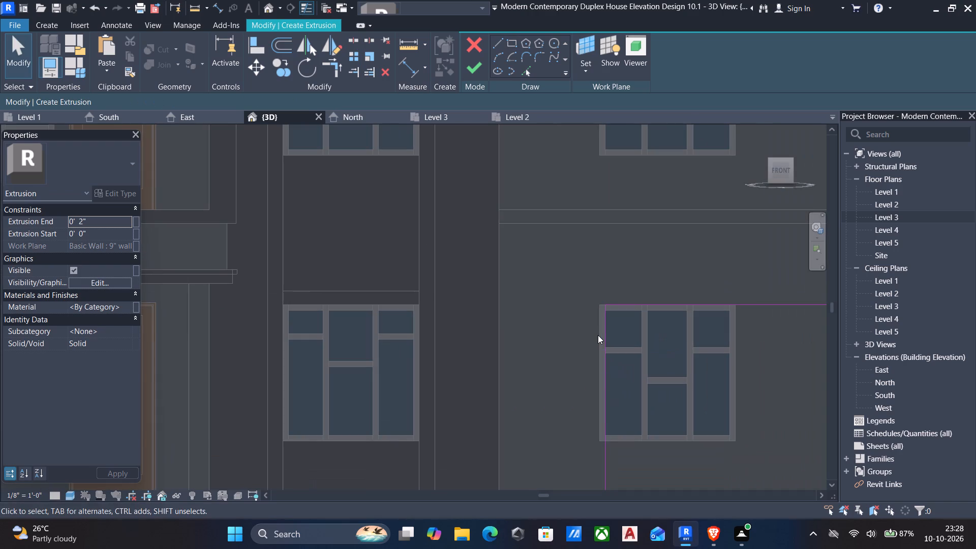
Align the rectangle's left sketch line with the outer left edge of the ground-floor curtain wall window.
{"action": "scroll", "coordinate": [598, 335], "scroll_direction": "up", "scroll_amount": 5}
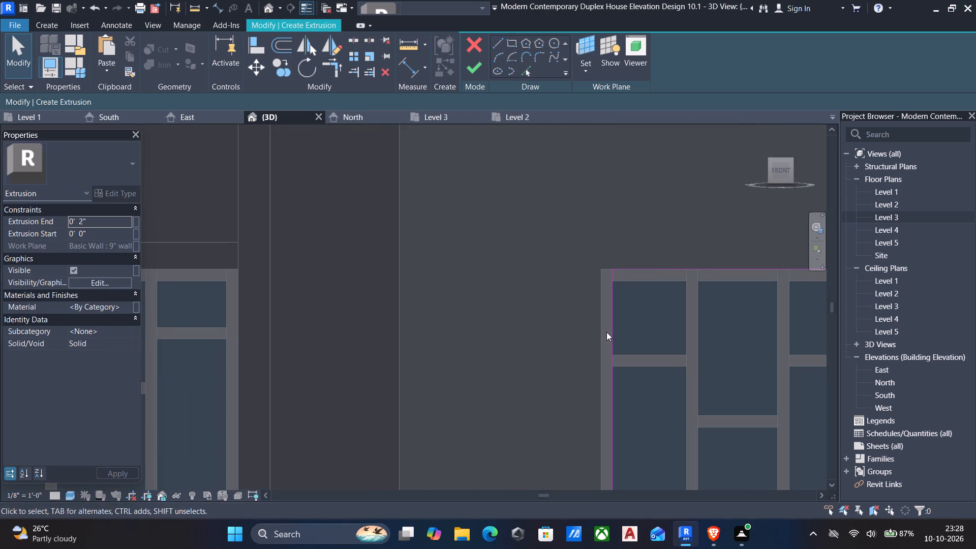
{"action": "key", "text": "a"}
{"action": "key", "text": "l"}
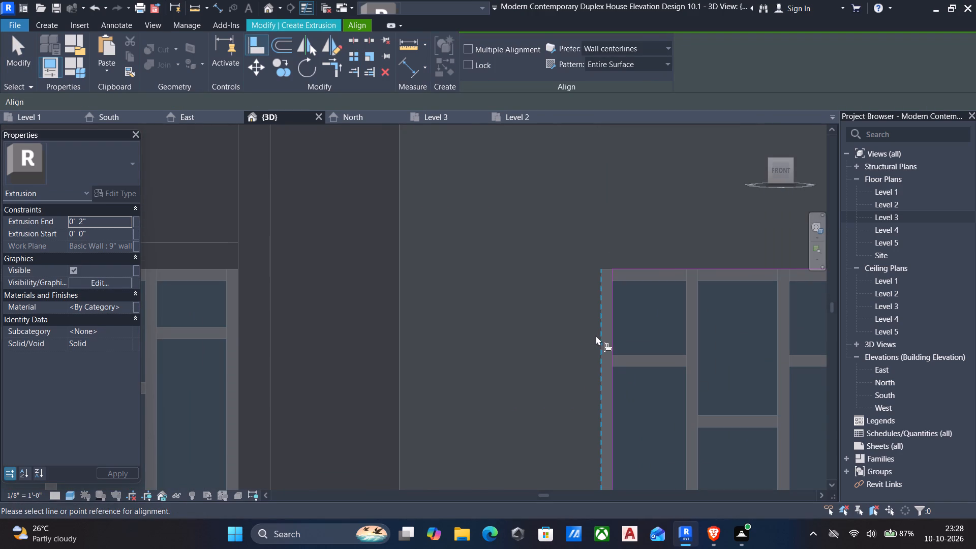
{"action": "left_click", "coordinate": [596, 335]}
{"action": "left_click", "coordinate": [615, 344]}
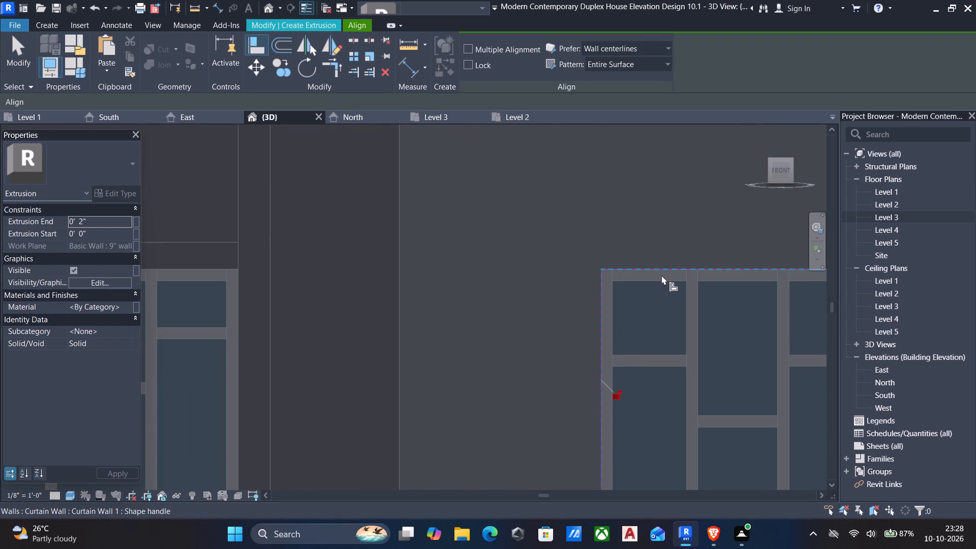
Sketch a second rectangle around the first one, offset 6" outward from the same two corners.
{"action": "middle_click_drag", "start_coordinate": [659, 289], "coordinate": [578, 274]}
{"action": "scroll", "coordinate": [575, 273], "scroll_direction": "down", "scroll_amount": 5}
{"action": "middle_click_drag", "start_coordinate": [703, 310], "coordinate": [547, 256]}
{"action": "scroll", "coordinate": [544, 253], "scroll_direction": "down", "scroll_amount": 4}
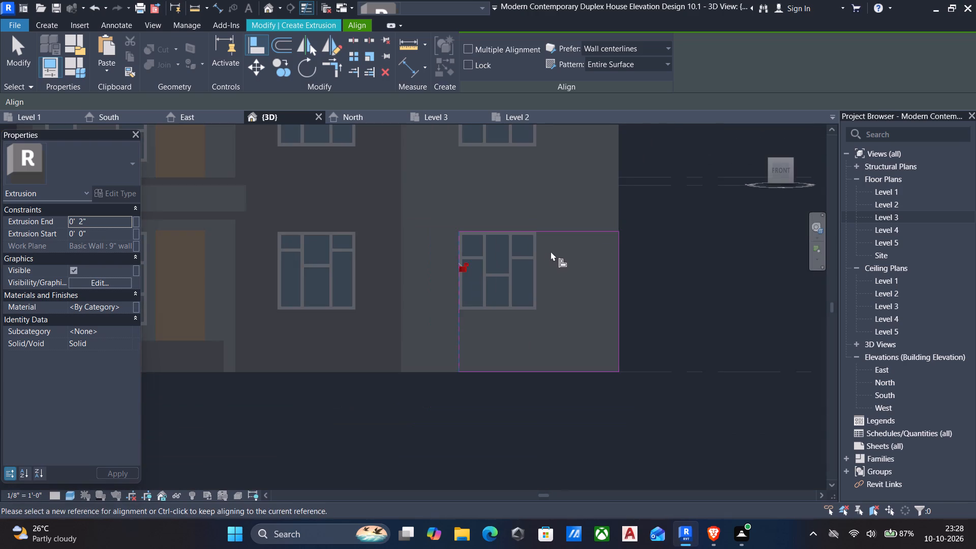
{"action": "middle_click_drag", "start_coordinate": [553, 251], "coordinate": [630, 279]}
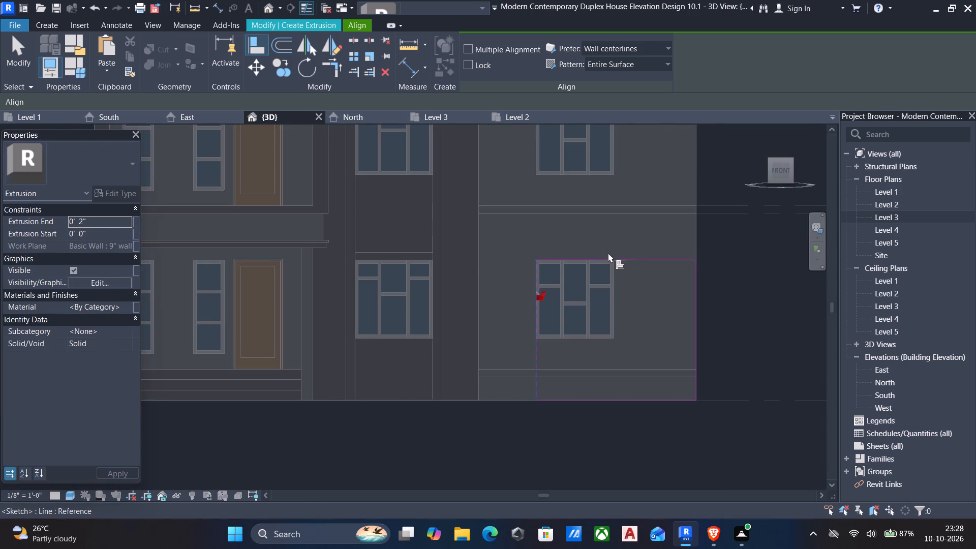
{"action": "left_click", "coordinate": [298, 22]}
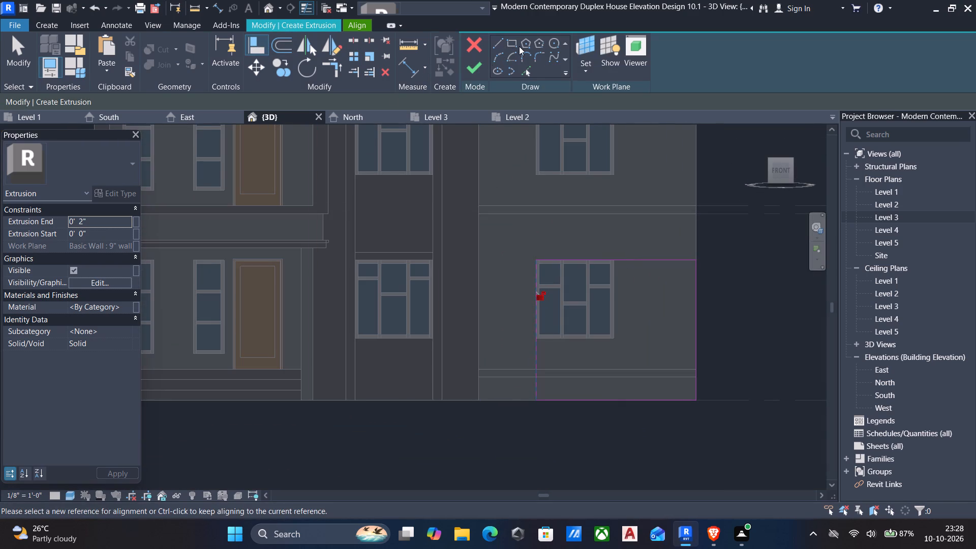
{"action": "left_click", "coordinate": [514, 43]}
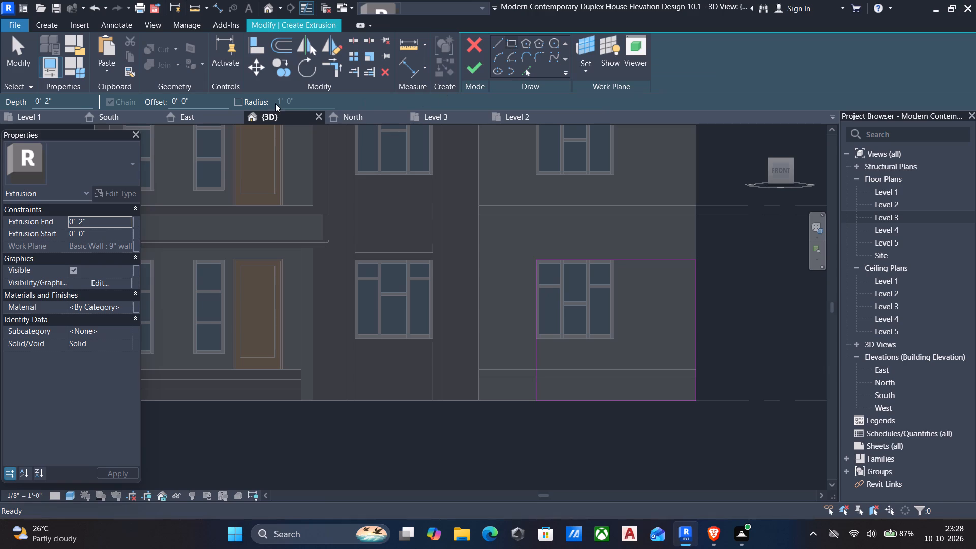
{"action": "left_click_drag", "start_coordinate": [205, 100], "coordinate": [79, 92]}
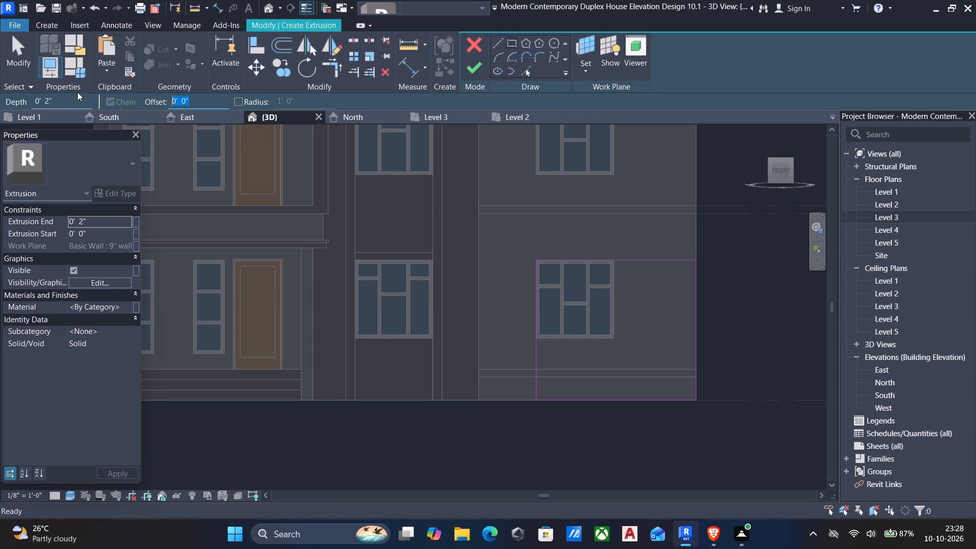
{"action": "key", "text": "6"}
{"action": "key", "text": "shift+quotedbl"}
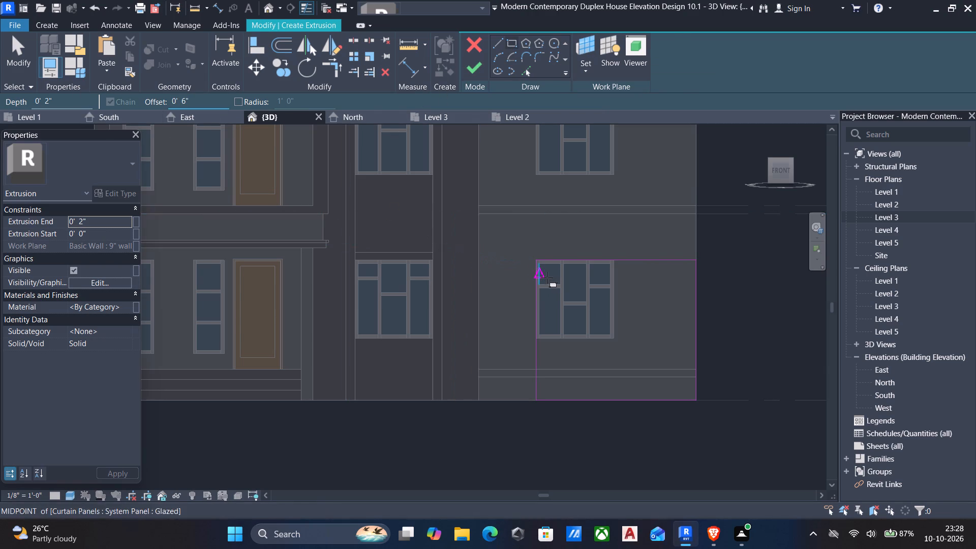
{"action": "left_click", "coordinate": [535, 257]}
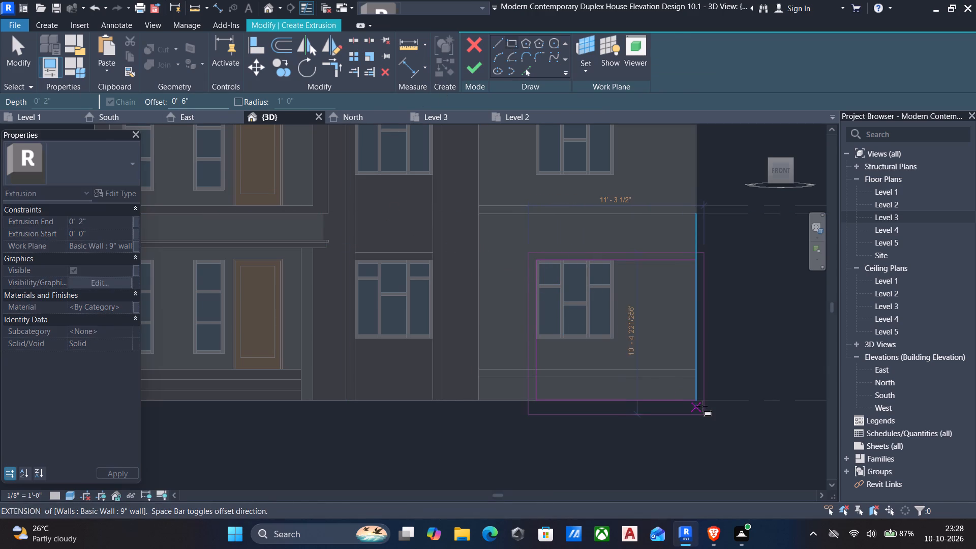
{"action": "left_click", "coordinate": [701, 404]}
{"action": "key", "text": "Escape"}
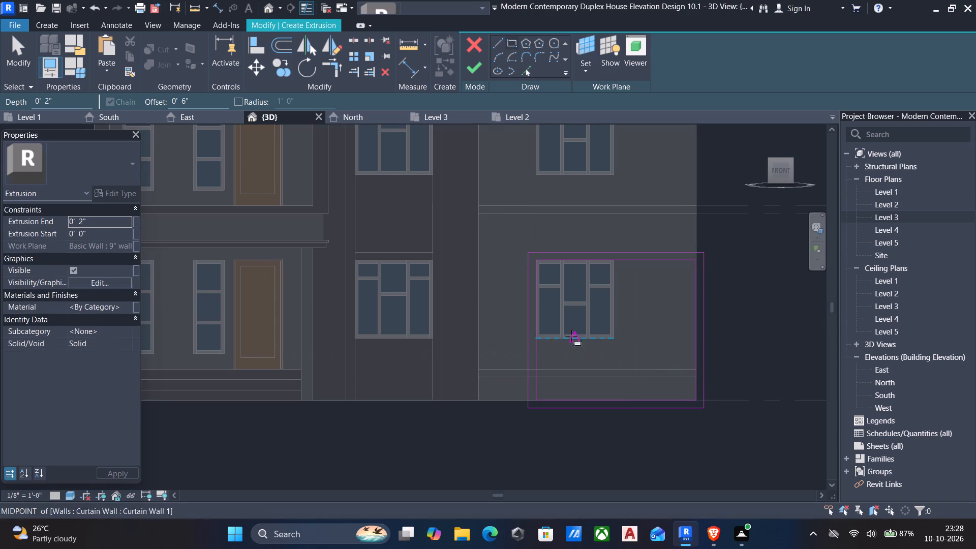
{"action": "key", "text": "Escape"}
Delete the bottom lines of both the outer and inner sketch rectangles.
{"action": "scroll", "coordinate": [559, 406], "scroll_direction": "up", "scroll_amount": 3}
{"action": "left_click", "coordinate": [558, 411]}
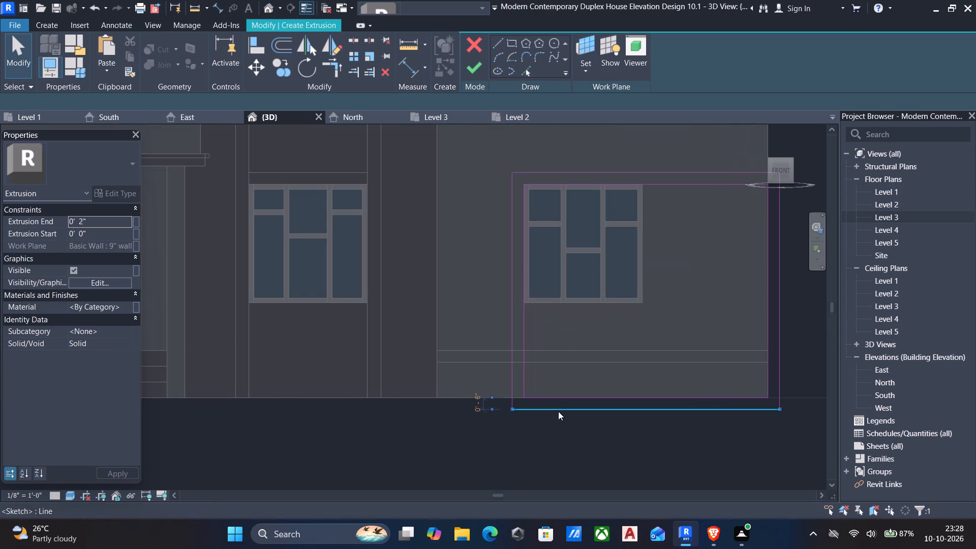
{"action": "key", "text": "Delete"}
{"action": "left_click", "coordinate": [560, 400]}
{"action": "key", "text": "Delete"}
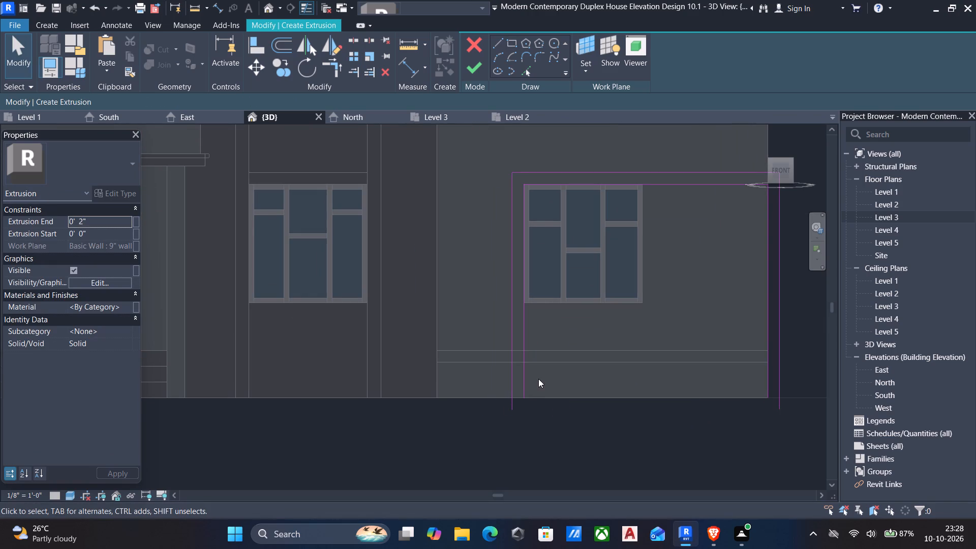
Close the bottom of the frame sketch's left leg with a short line at the wall base and trim the outer line to it.
{"action": "left_click", "coordinate": [499, 42]}
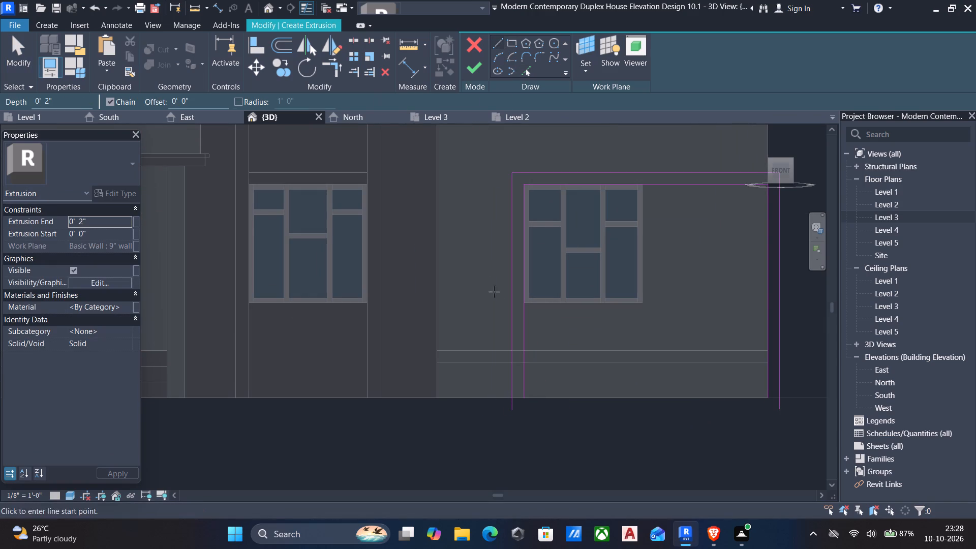
{"action": "scroll", "coordinate": [541, 452], "scroll_direction": "up", "scroll_amount": 5}
{"action": "scroll", "coordinate": [507, 339], "scroll_direction": "up", "scroll_amount": 5}
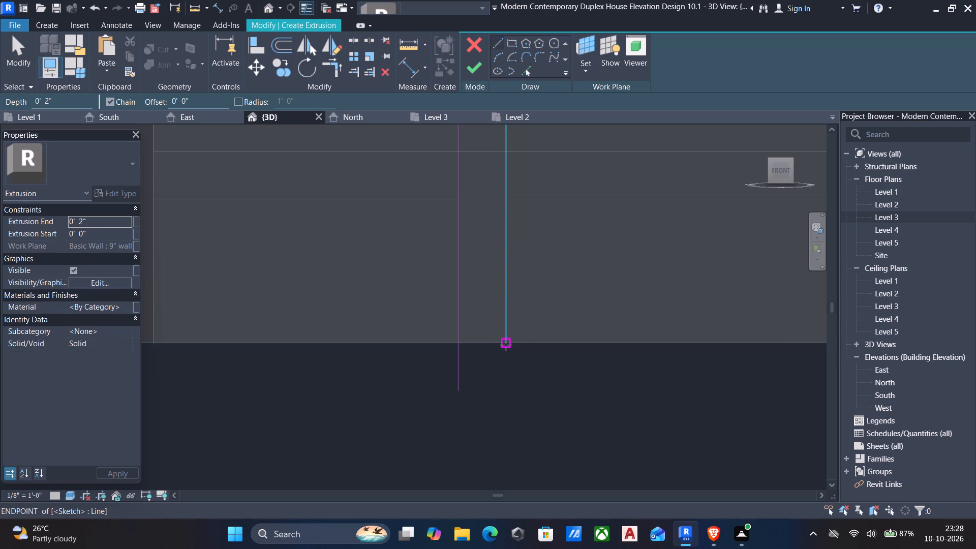
{"action": "left_click", "coordinate": [506, 345]}
{"action": "left_click", "coordinate": [459, 342]}
{"action": "key", "text": "Escape"}
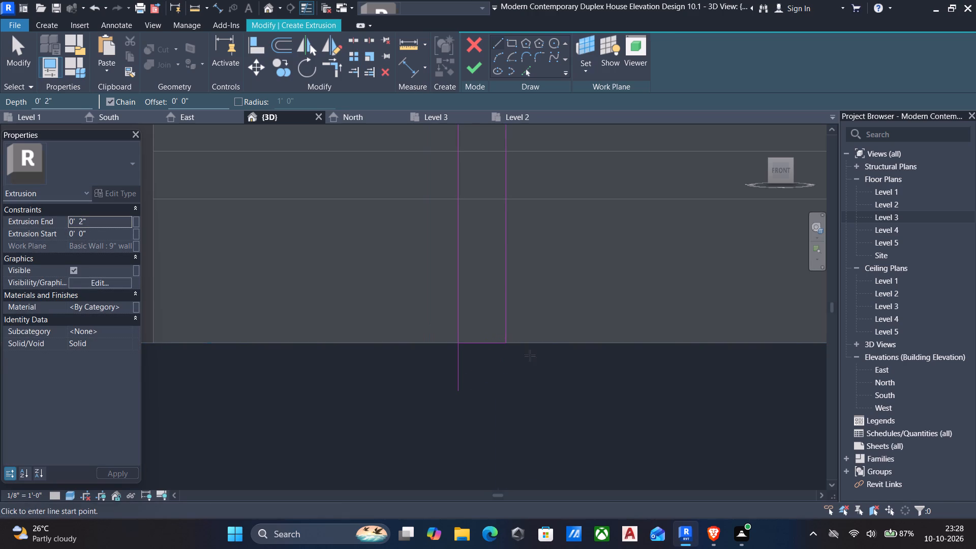
{"action": "key", "text": "t"}
{"action": "key", "text": "r"}
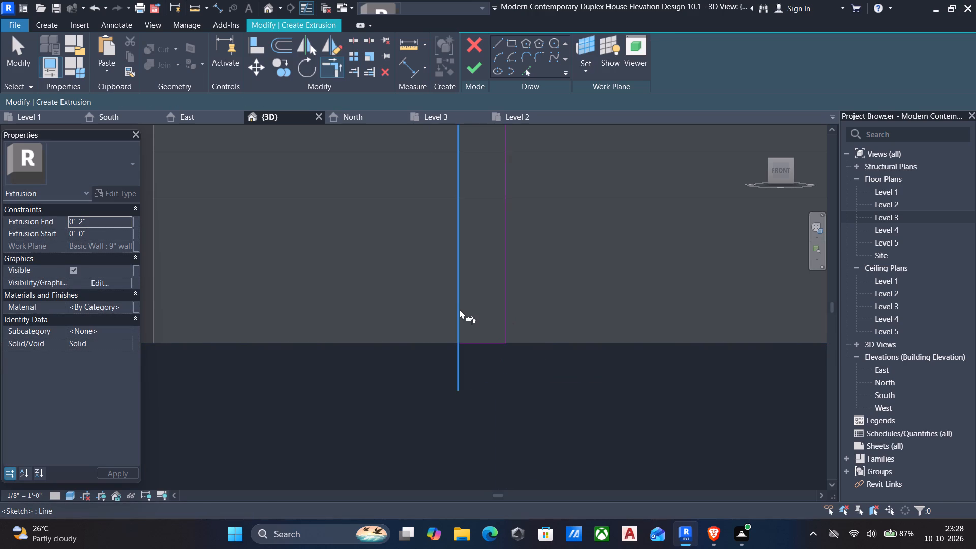
{"action": "left_click_drag", "start_coordinate": [460, 310], "coordinate": [460, 315]}
{"action": "left_click", "coordinate": [471, 338]}
{"action": "scroll", "coordinate": [525, 362], "scroll_direction": "down", "scroll_amount": 5}
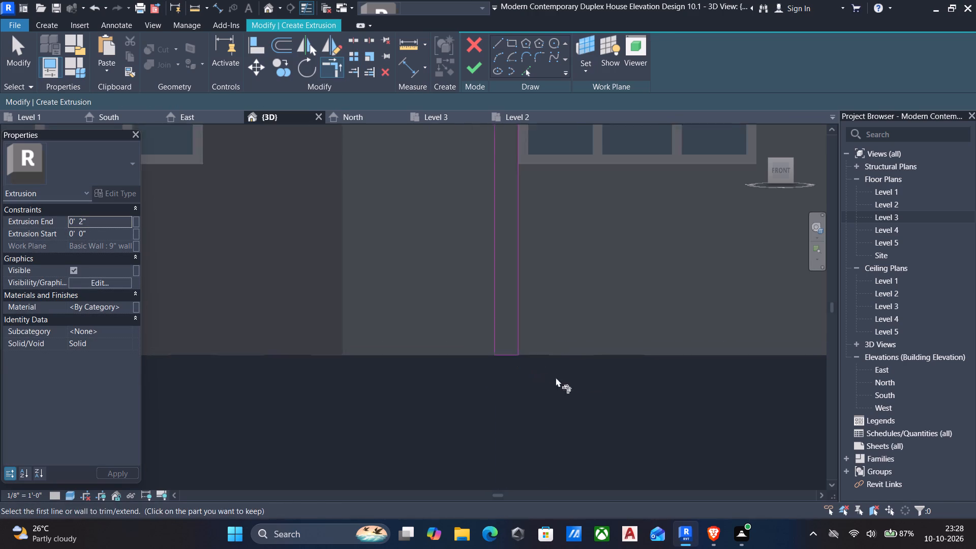
Close the bottom of the frame sketch's right leg with a short line at the wall base and trim the outer line to it.
{"action": "scroll", "coordinate": [556, 377], "scroll_direction": "down", "scroll_amount": 1}
{"action": "middle_click_drag", "start_coordinate": [582, 381], "coordinate": [318, 338]}
{"action": "scroll", "coordinate": [317, 334], "scroll_direction": "up", "scroll_amount": 1}
{"action": "middle_click_drag", "start_coordinate": [665, 331], "coordinate": [439, 309]}
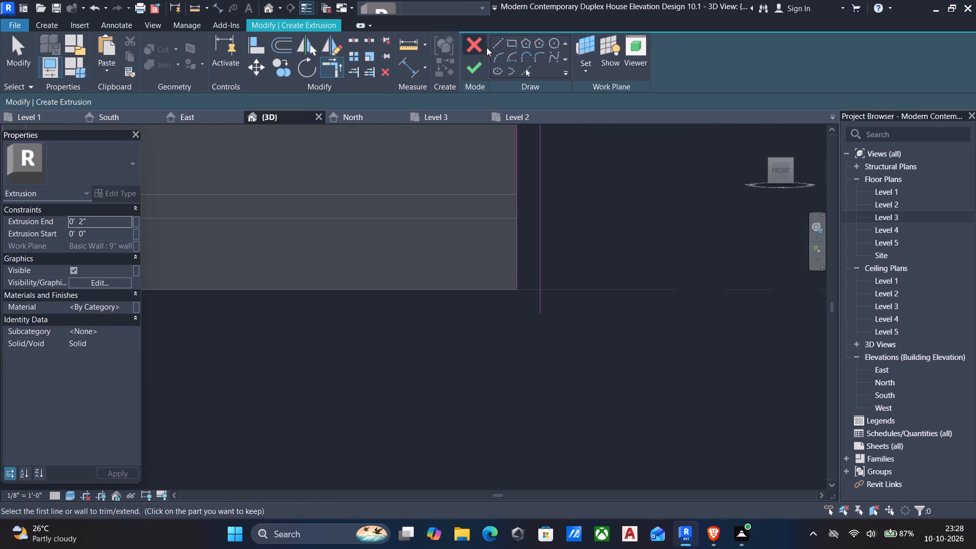
{"action": "left_click", "coordinate": [495, 42]}
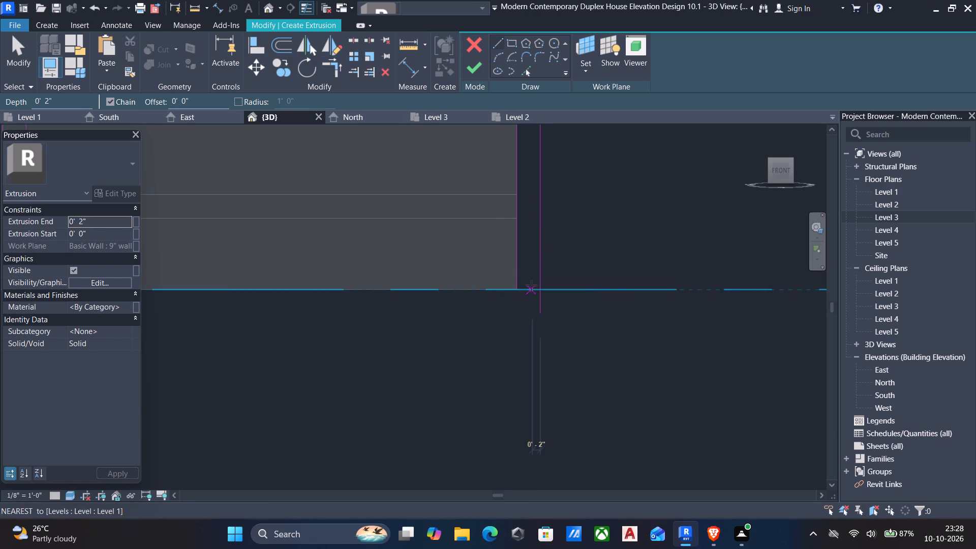
{"action": "left_click", "coordinate": [515, 287]}
{"action": "left_click", "coordinate": [538, 289]}
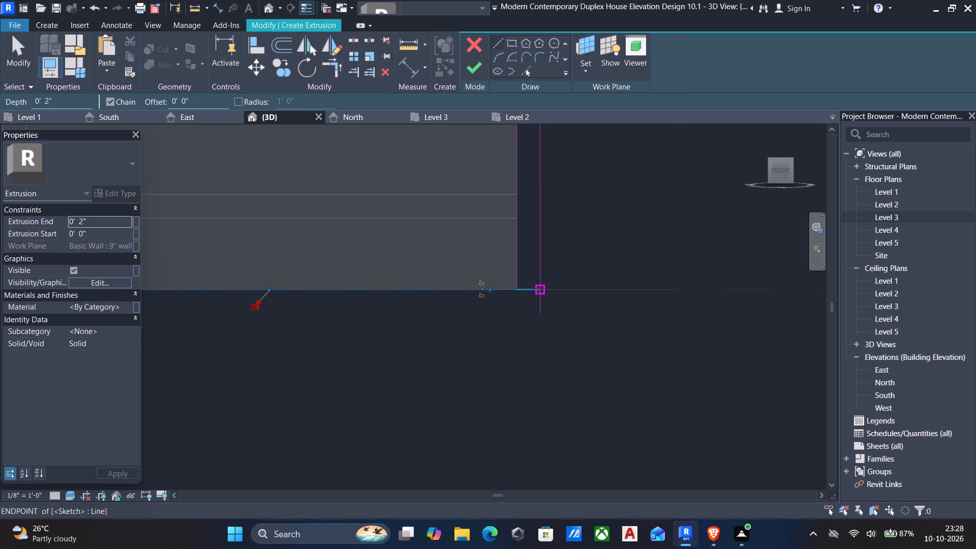
{"action": "key", "text": "Escape"}
{"action": "key", "text": "t"}
{"action": "key", "text": "r"}
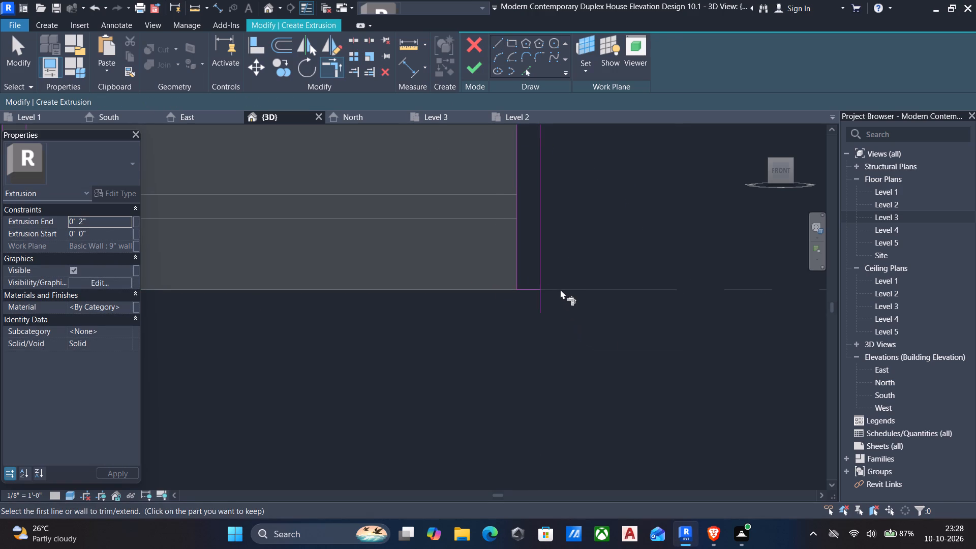
{"action": "left_click", "coordinate": [544, 256]}
{"action": "left_click", "coordinate": [526, 287]}
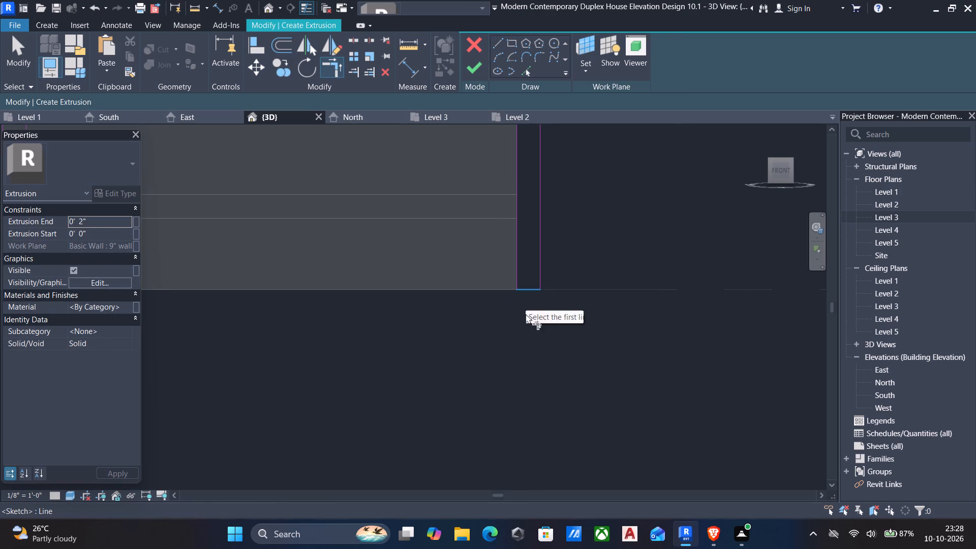
{"action": "middle_click_drag", "start_coordinate": [526, 320], "coordinate": [622, 360]}
{"action": "scroll", "coordinate": [625, 357], "scroll_direction": "down", "scroll_amount": 5}
{"action": "middle_click_drag", "start_coordinate": [523, 317], "coordinate": [546, 331]}
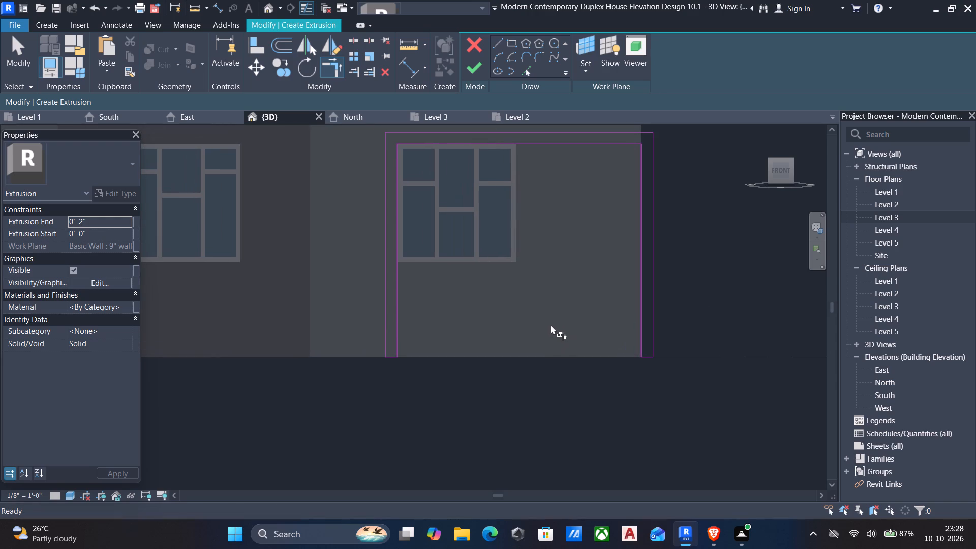
{"action": "key", "text": "Escape"}
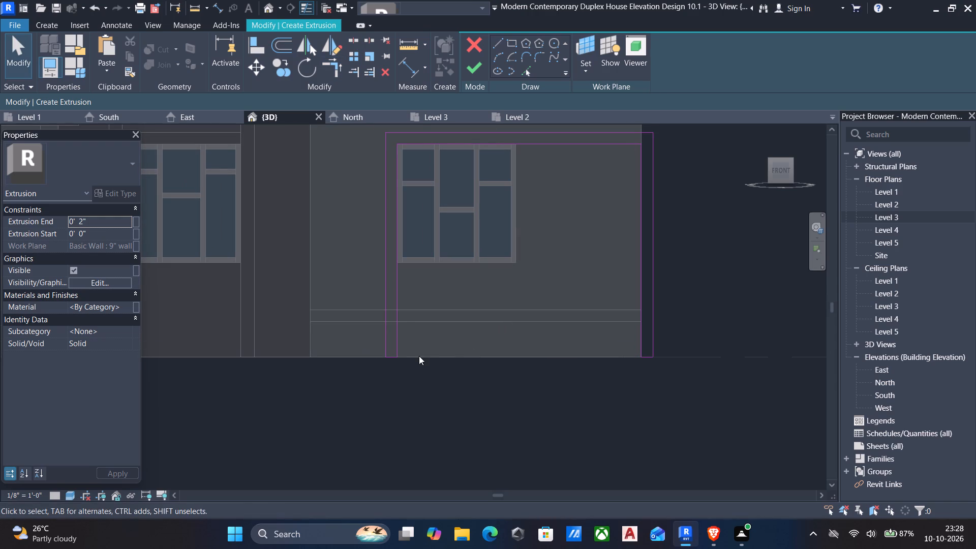
Delete the short closing lines at the bottom of both legs of the frame sketch.
{"action": "left_click", "coordinate": [387, 356]}
{"action": "key", "text": "Delete"}
{"action": "left_click", "coordinate": [644, 354]}
{"action": "key", "text": "Delete"}
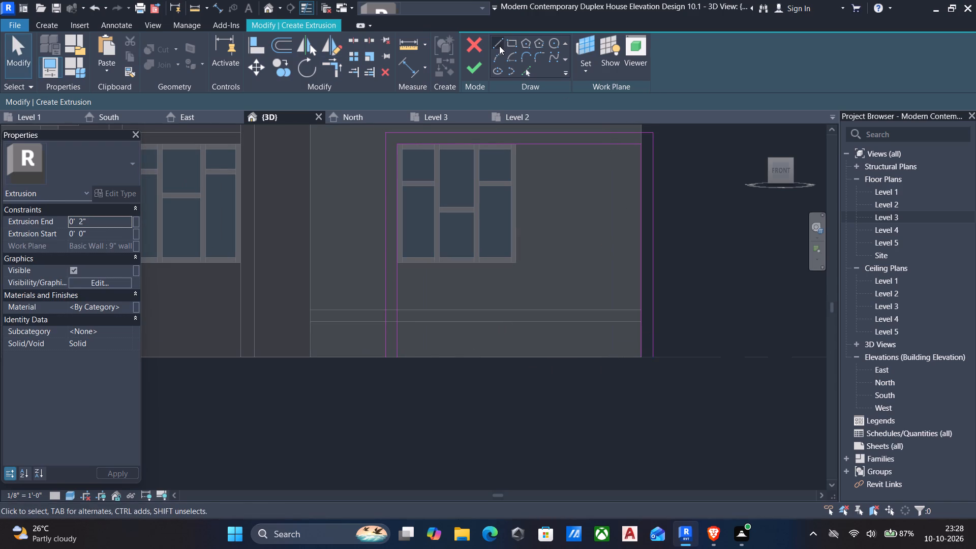
Sketch a continuous bottom line along the wall base between the lower ends of the two outer vertical lines.
{"action": "left_click", "coordinate": [497, 43]}
{"action": "left_click", "coordinate": [653, 358]}
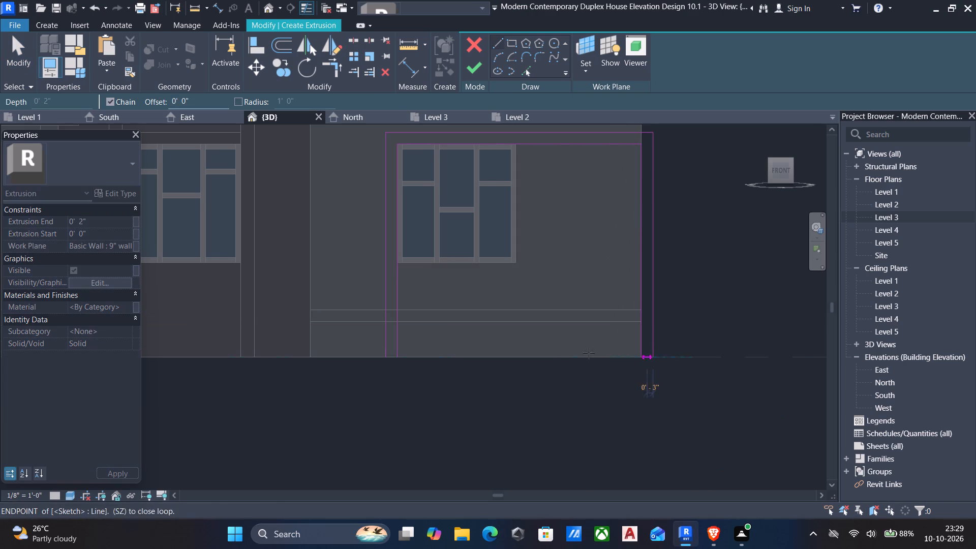
{"action": "left_click", "coordinate": [385, 359]}
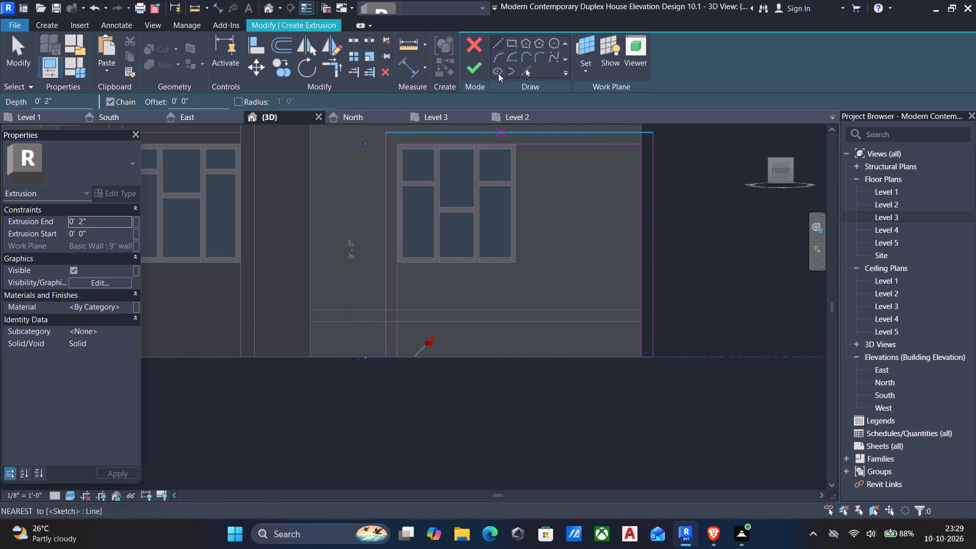
Sketch an inner bottom line offset 6" above the outer bottom line, spanning between the two outer vertical lines.
{"action": "left_click", "coordinate": [495, 45]}
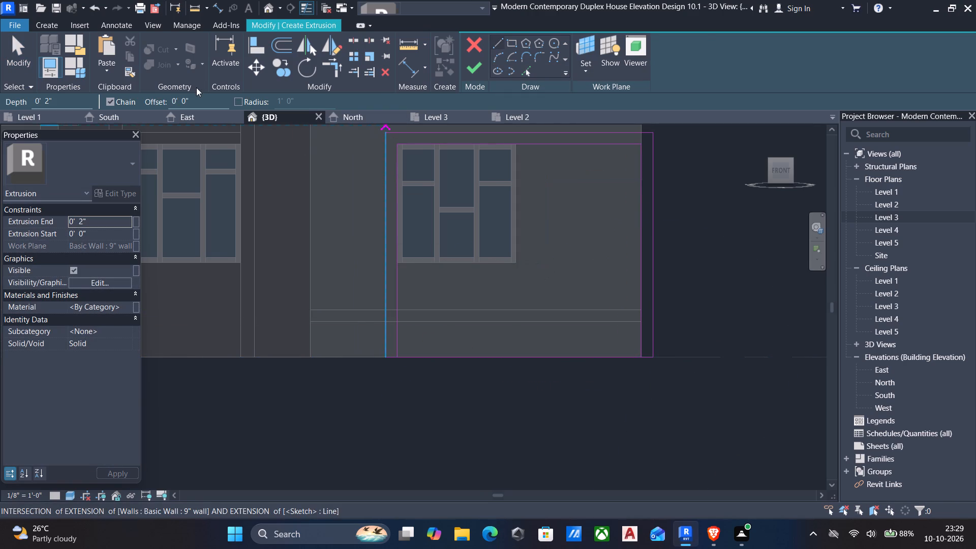
{"action": "left_click_drag", "start_coordinate": [206, 100], "coordinate": [0, 86]}
{"action": "key", "text": "6"}
{"action": "key", "text": "shift+quotedbl"}
{"action": "scroll", "coordinate": [644, 356], "scroll_direction": "up", "scroll_amount": 5}
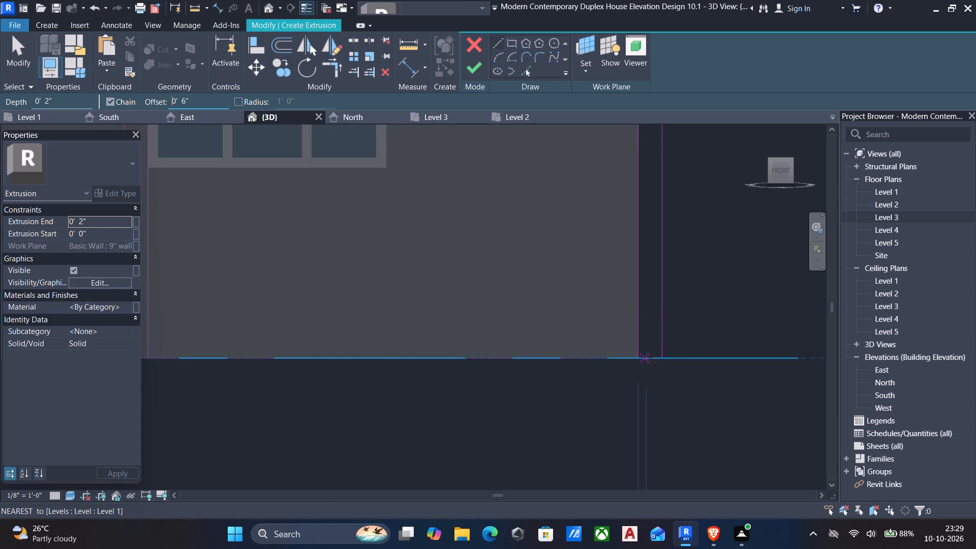
{"action": "left_click", "coordinate": [661, 360]}
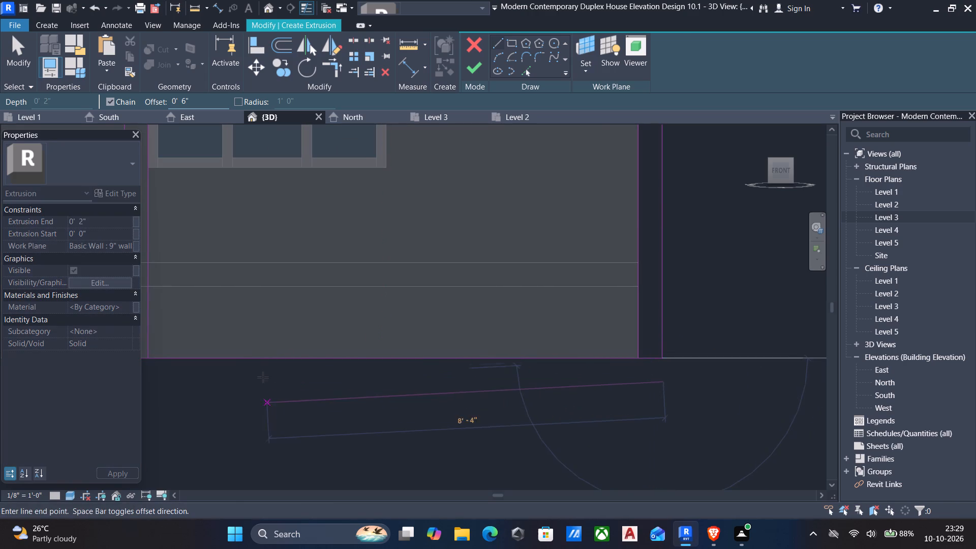
{"action": "key", "text": "space"}
{"action": "middle_click_drag", "start_coordinate": [268, 363], "coordinate": [484, 354]}
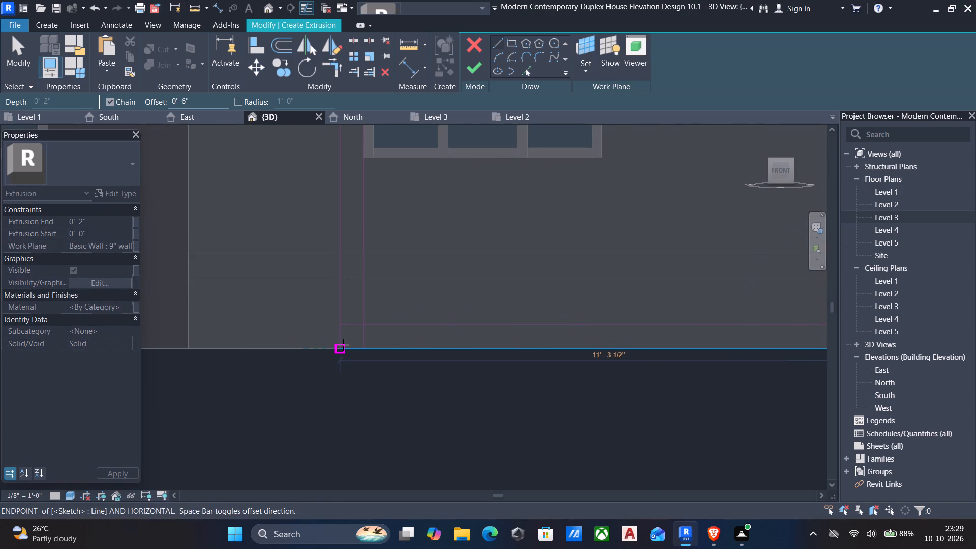
{"action": "left_click", "coordinate": [343, 345]}
{"action": "key", "text": "Escape"}
{"action": "middle_click_drag", "start_coordinate": [460, 350], "coordinate": [436, 379]}
{"action": "key", "text": "Escape"}
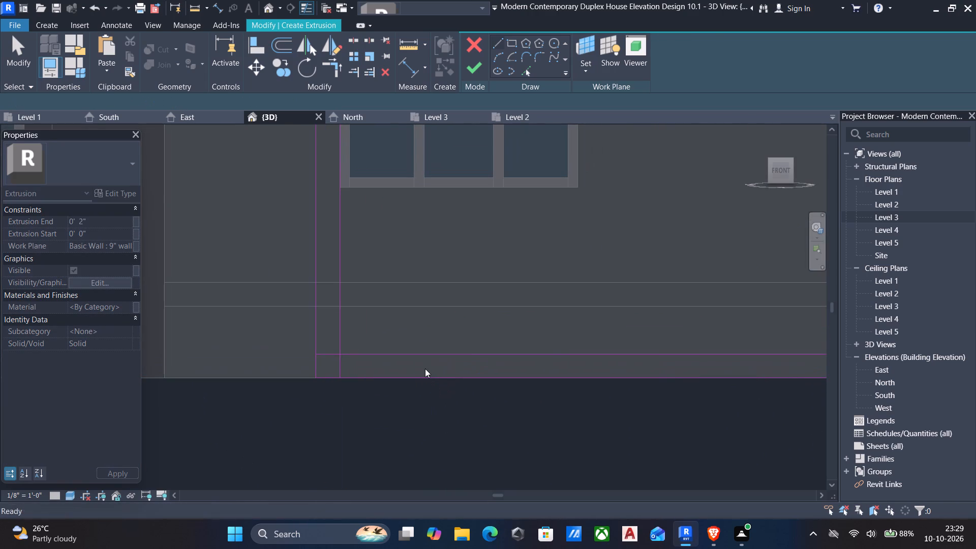
Trim the inner bottom line and both inner vertical lines to each other at their corners.
{"action": "type", "text": "tr"}
{"action": "left_click_drag", "start_coordinate": [340, 315], "coordinate": [340, 324]}
{"action": "left_click", "coordinate": [376, 355]}
{"action": "middle_click_drag", "start_coordinate": [402, 404], "coordinate": [177, 414]}
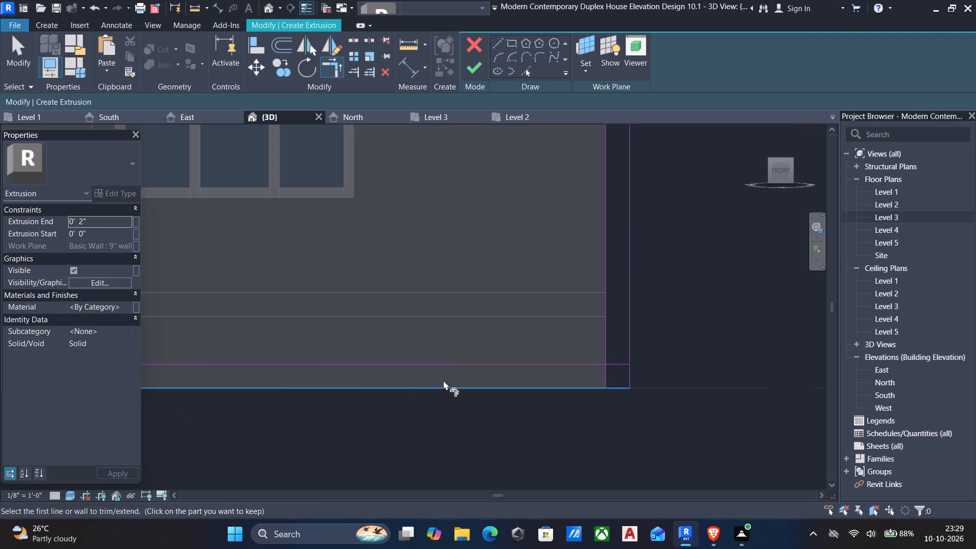
{"action": "left_click", "coordinate": [548, 361]}
{"action": "left_click", "coordinate": [603, 319]}
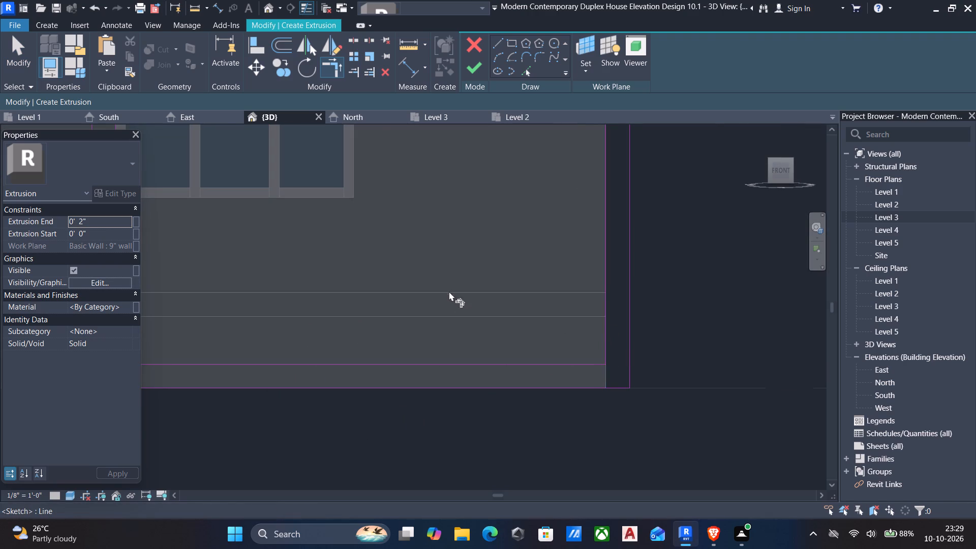
{"action": "middle_click_drag", "start_coordinate": [455, 301], "coordinate": [586, 353]}
{"action": "scroll", "coordinate": [585, 346], "scroll_direction": "down", "scroll_amount": 5}
{"action": "middle_click_drag", "start_coordinate": [577, 322], "coordinate": [583, 400]}
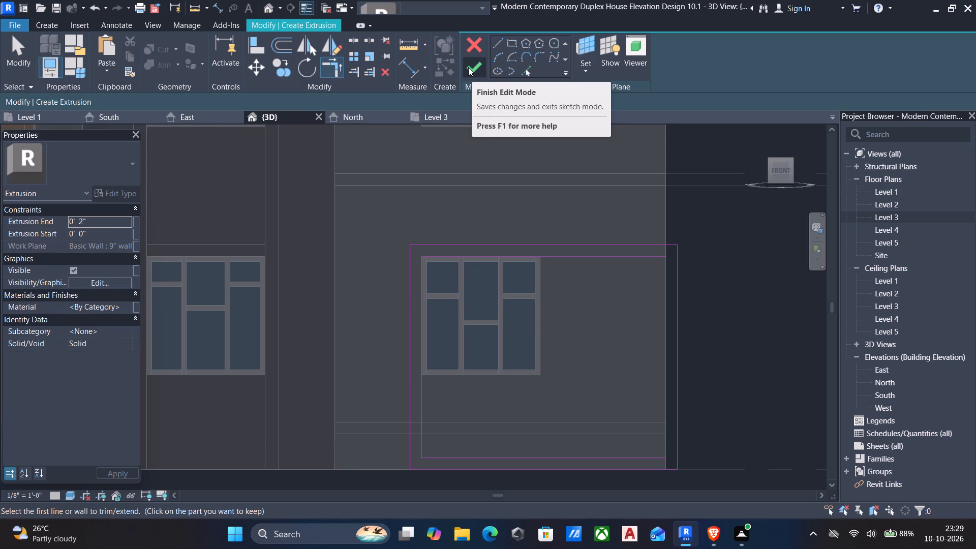
Finish the frame sketch and set the extrusion depth to 2' 0".
{"action": "left_click", "coordinate": [468, 67]}
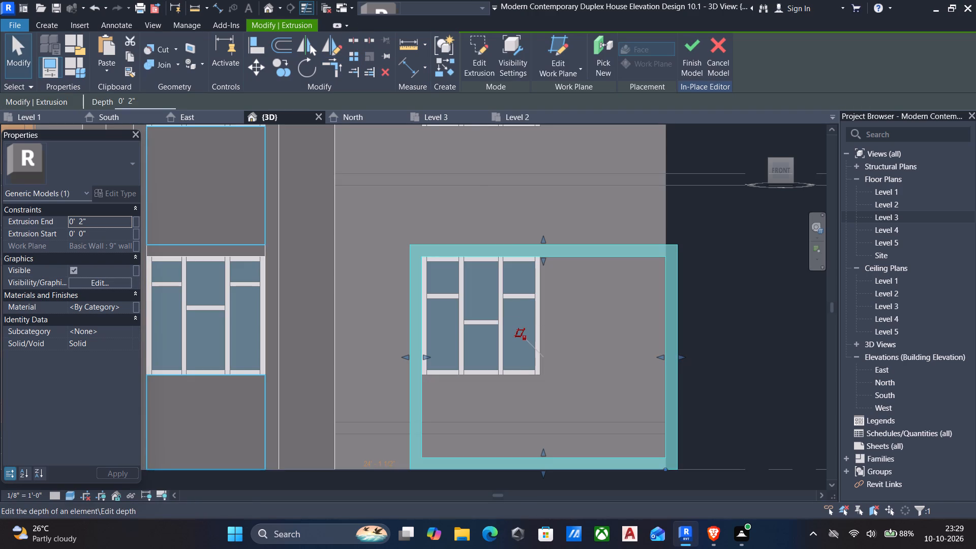
{"action": "left_click", "coordinate": [159, 103]}
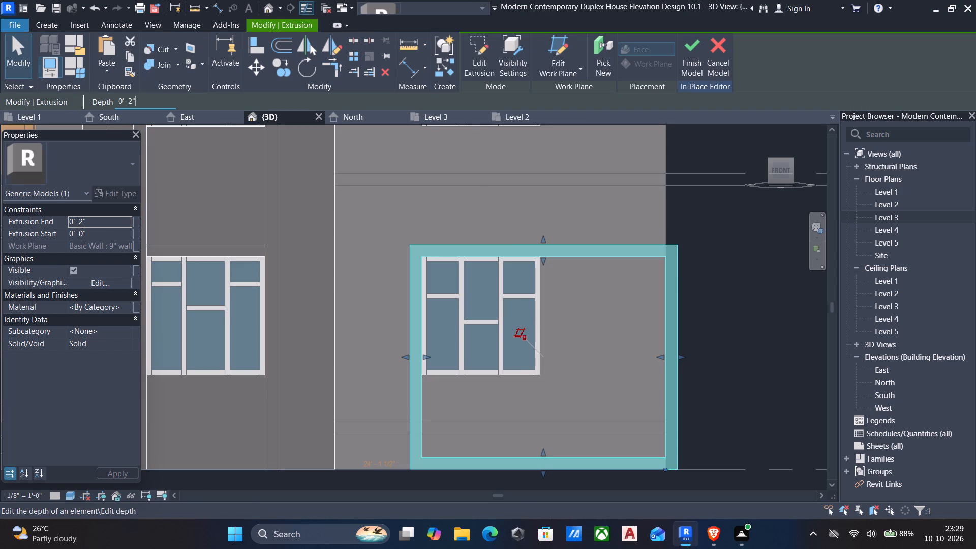
{"action": "left_click_drag", "start_coordinate": [159, 102], "coordinate": [42, 96]}
{"action": "key", "text": "2"}
{"action": "key", "text": "apostrophe"}
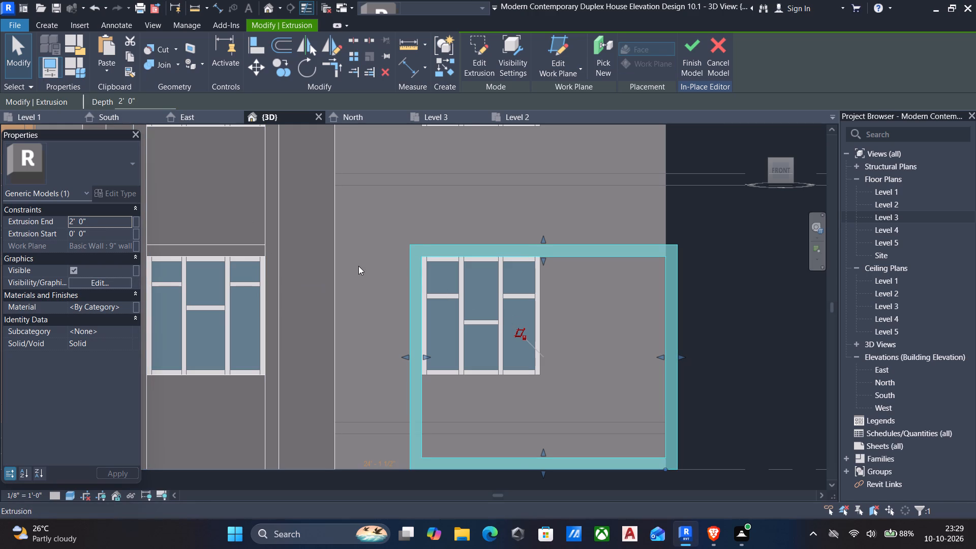
{"action": "scroll", "coordinate": [369, 264], "scroll_direction": "down", "scroll_amount": 3}
{"action": "middle_click_drag", "start_coordinate": [398, 271], "coordinate": [472, 372], "text": "shift"}
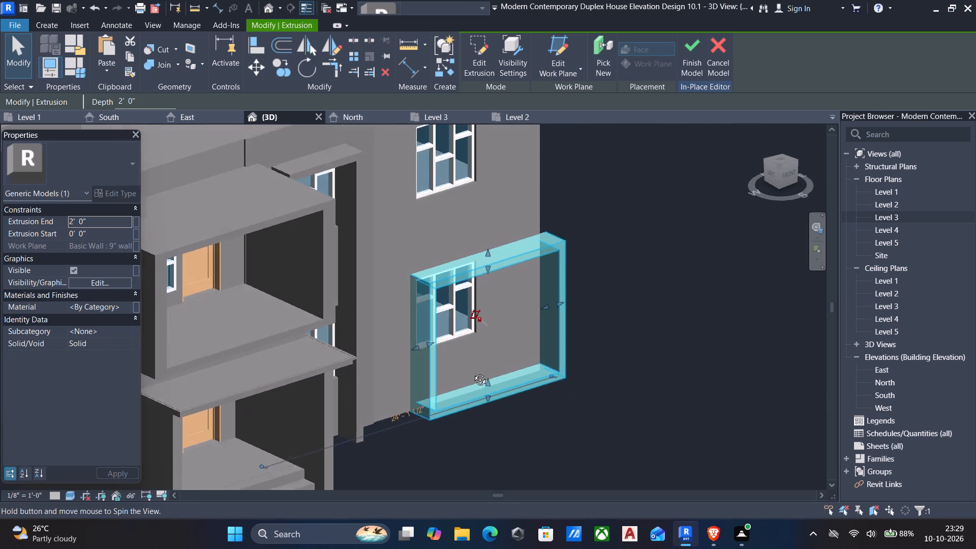
{"action": "middle_click_drag", "start_coordinate": [472, 372], "coordinate": [470, 372], "text": "shift"}
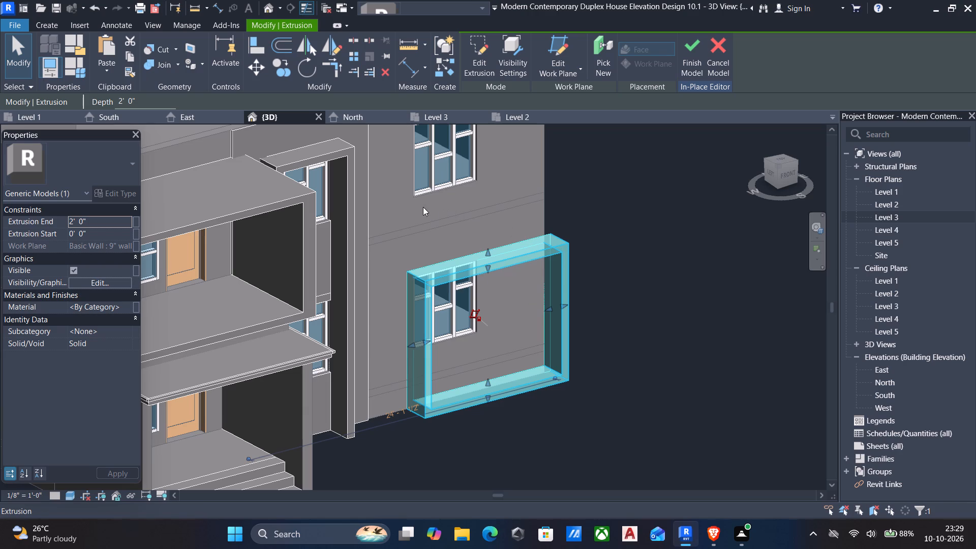
{"action": "key", "text": "Escape"}
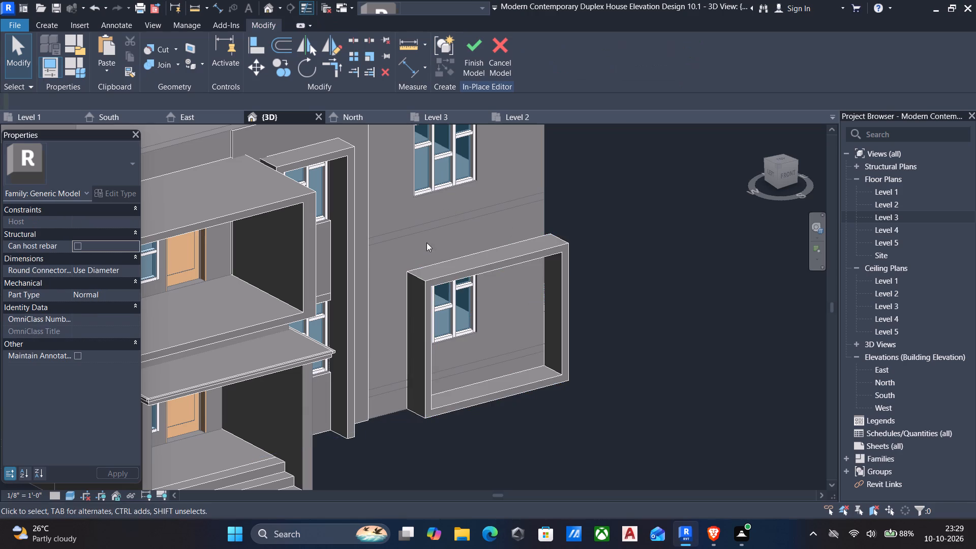
Start a new extrusion with the front face of the 9" wall around the upper-floor right-hand window as work plane.
{"action": "middle_click_drag", "start_coordinate": [424, 271], "coordinate": [334, 197], "text": "shift"}
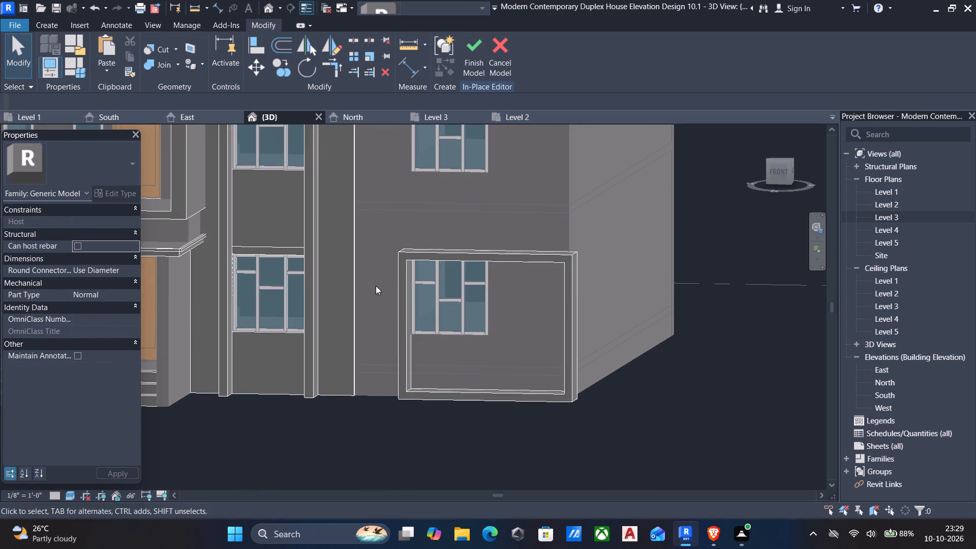
{"action": "middle_click_drag", "start_coordinate": [428, 218], "coordinate": [455, 367]}
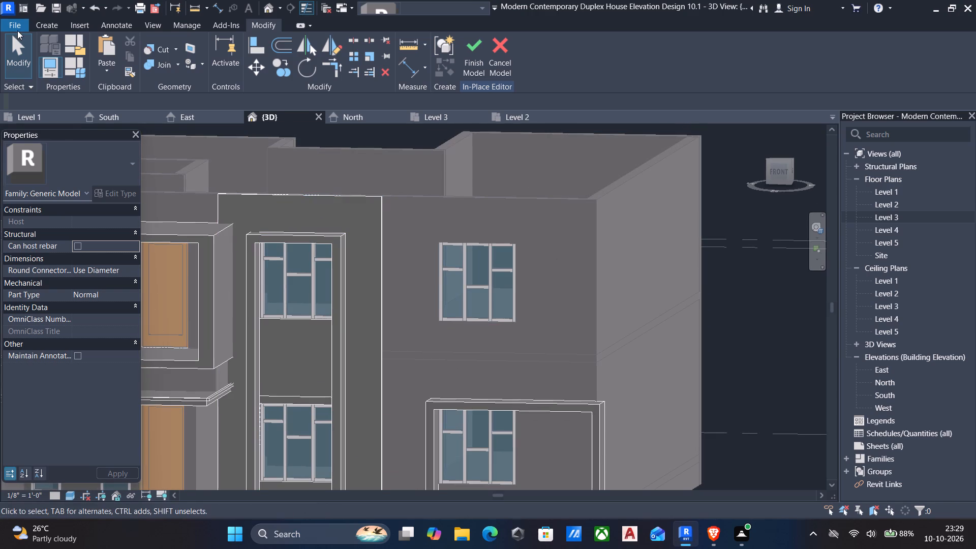
{"action": "left_click", "coordinate": [43, 24]}
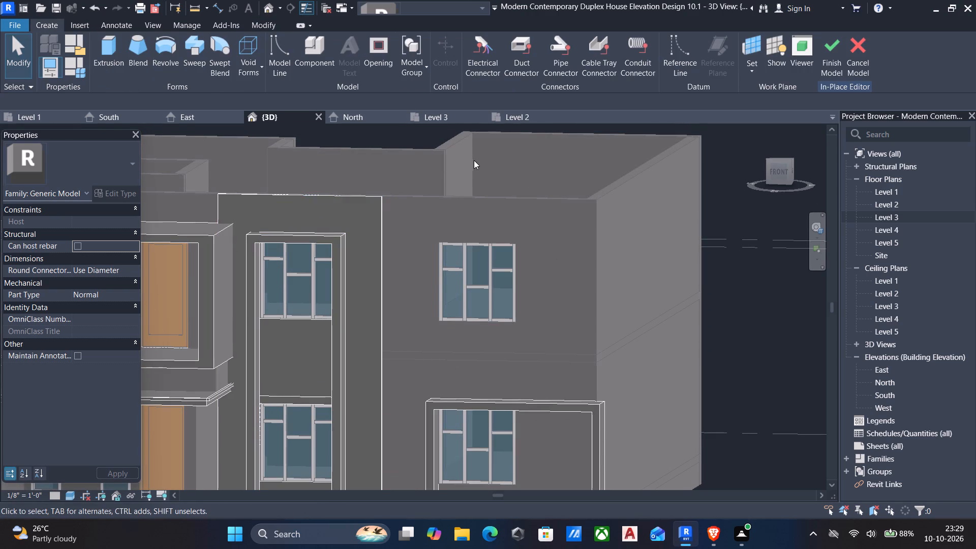
{"action": "left_click", "coordinate": [107, 49]}
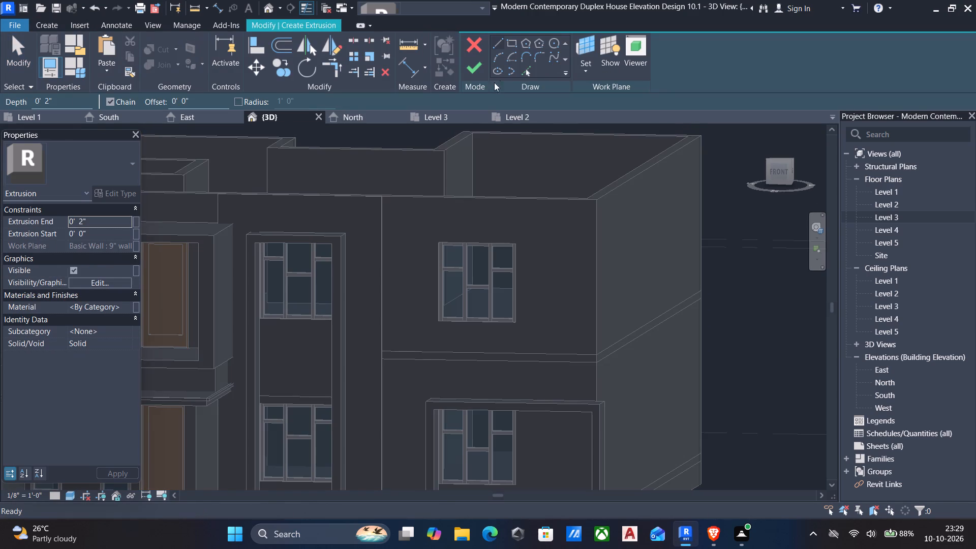
{"action": "left_click", "coordinate": [583, 72]}
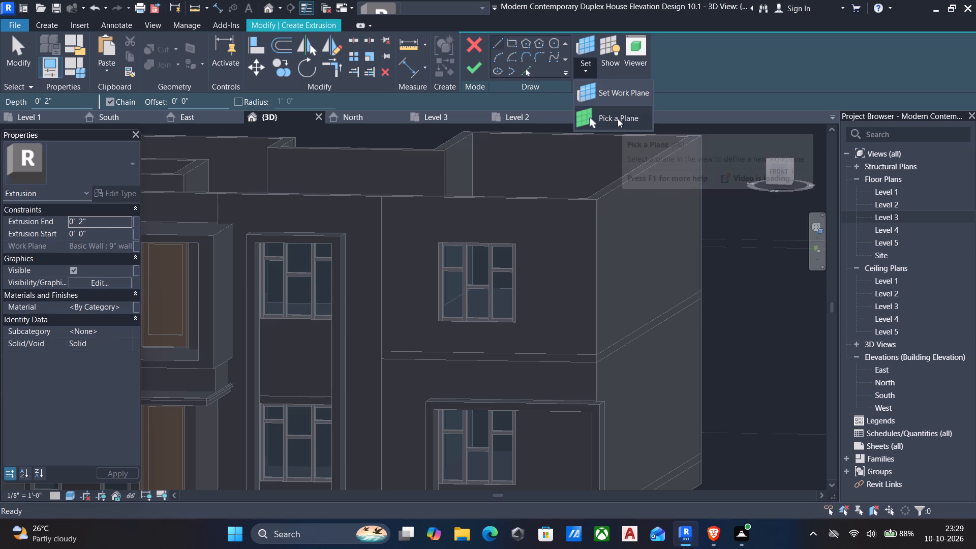
{"action": "left_click", "coordinate": [617, 118]}
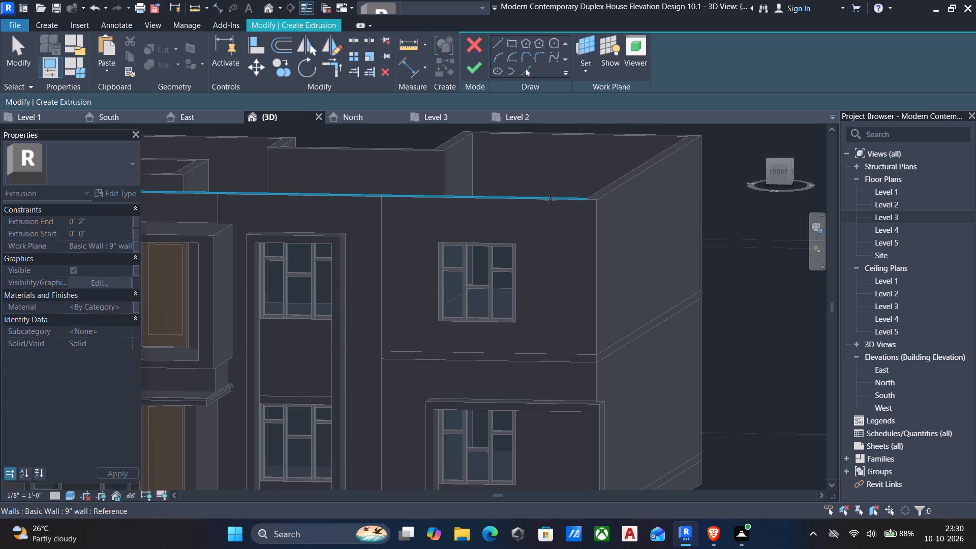
{"action": "left_click", "coordinate": [549, 200]}
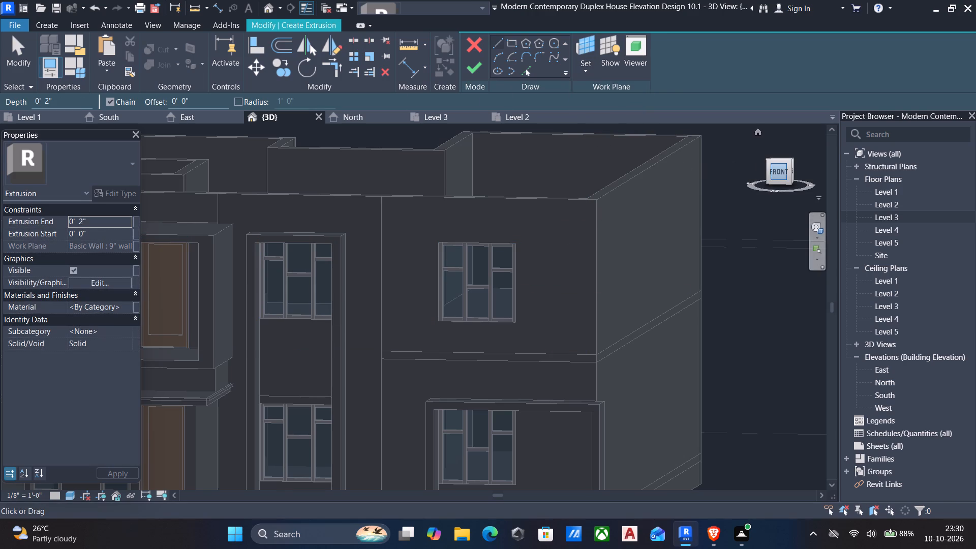
In the front view, sketch a rectangle offset 6" outside the upper-floor right-hand window's outline.
{"action": "left_click", "coordinate": [775, 171]}
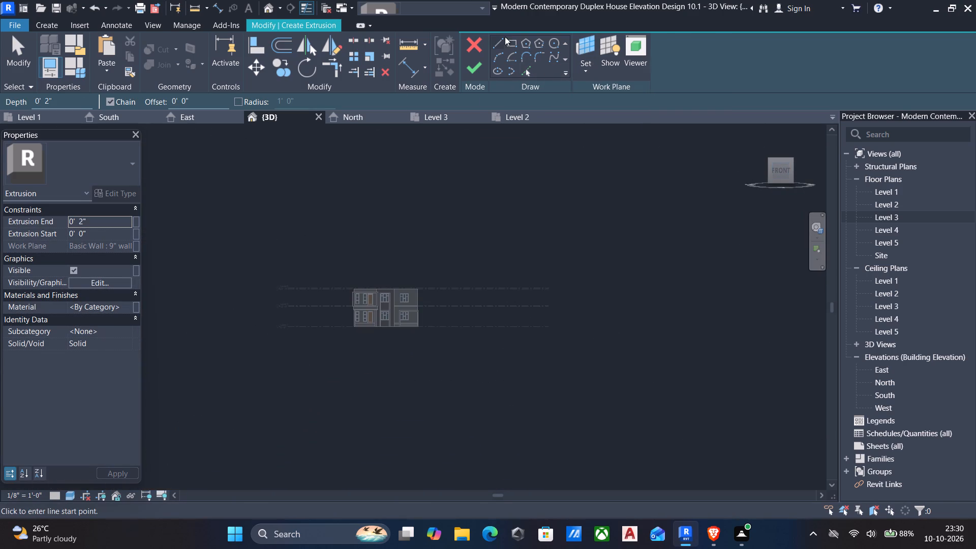
{"action": "left_click", "coordinate": [513, 42]}
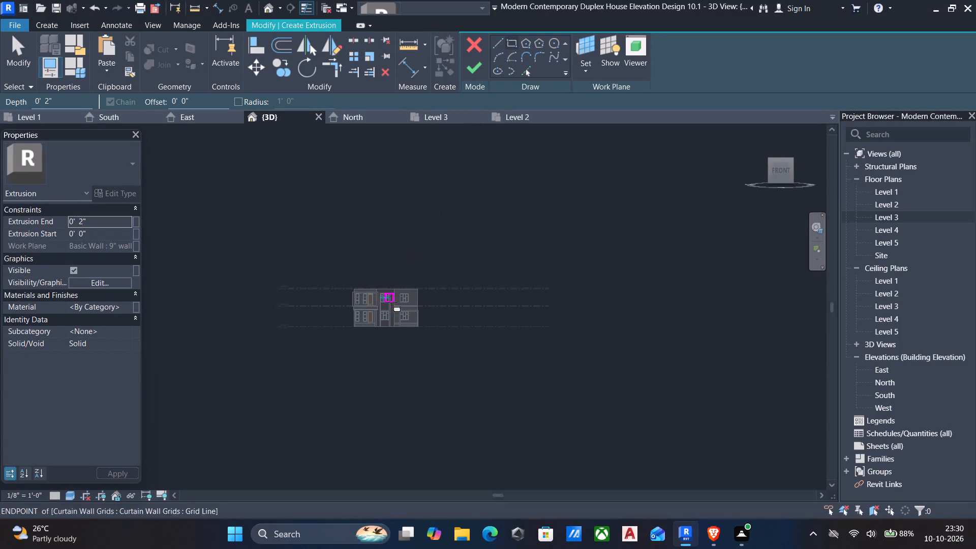
{"action": "scroll", "coordinate": [386, 310], "scroll_direction": "up", "scroll_amount": 10}
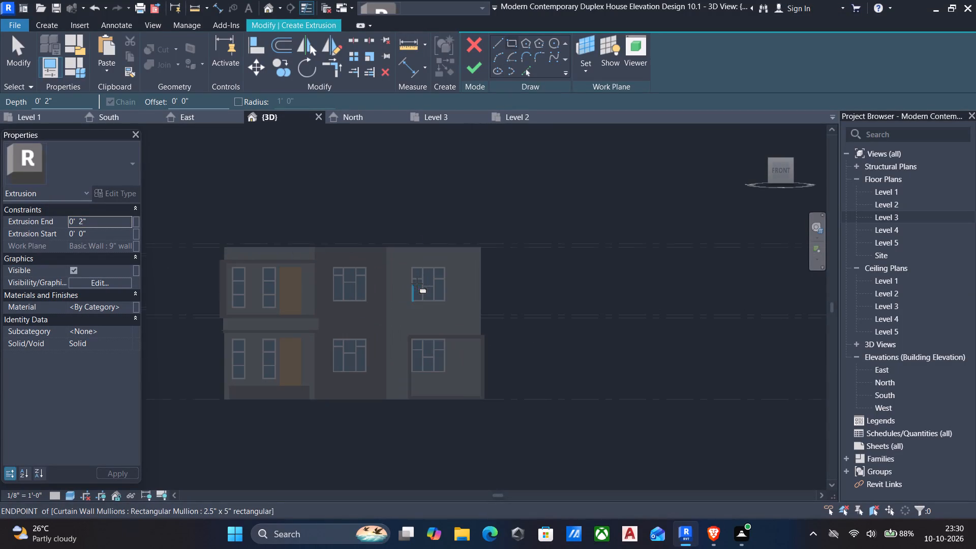
{"action": "scroll", "coordinate": [426, 291], "scroll_direction": "up", "scroll_amount": 5}
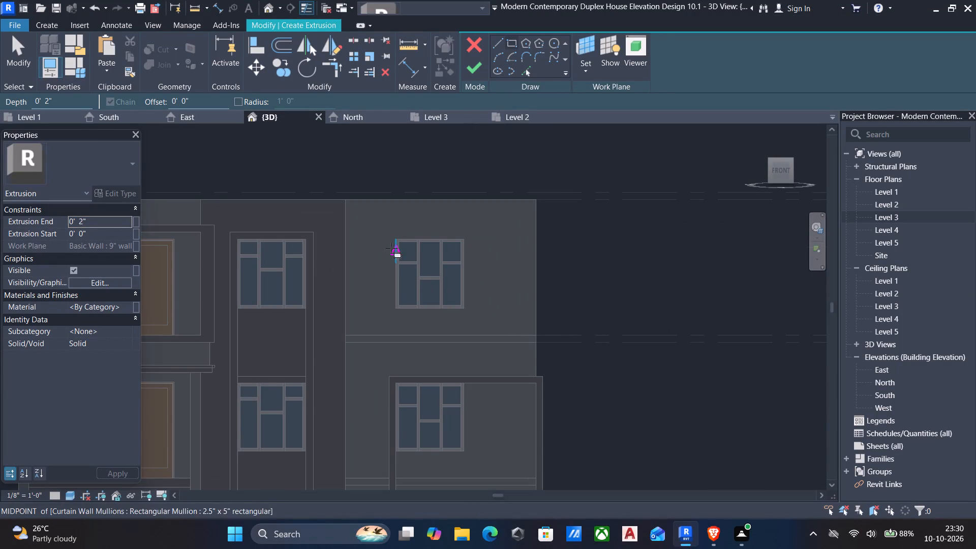
{"action": "scroll", "coordinate": [391, 238], "scroll_direction": "up", "scroll_amount": 5}
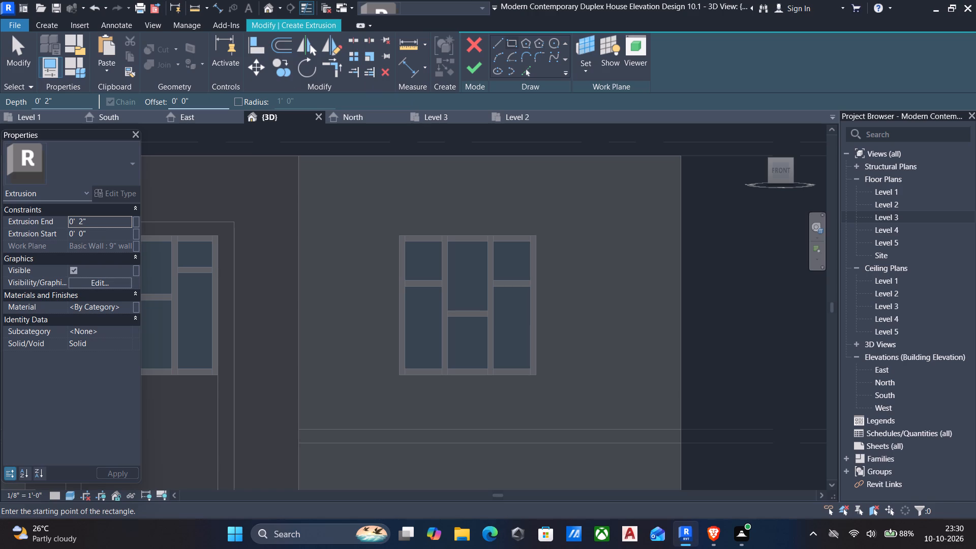
{"action": "left_click_drag", "start_coordinate": [209, 100], "coordinate": [88, 96]}
{"action": "left_click_drag", "start_coordinate": [88, 96], "coordinate": [78, 96]}
{"action": "key", "text": "6"}
{"action": "key", "text": "shift+quotedbl"}
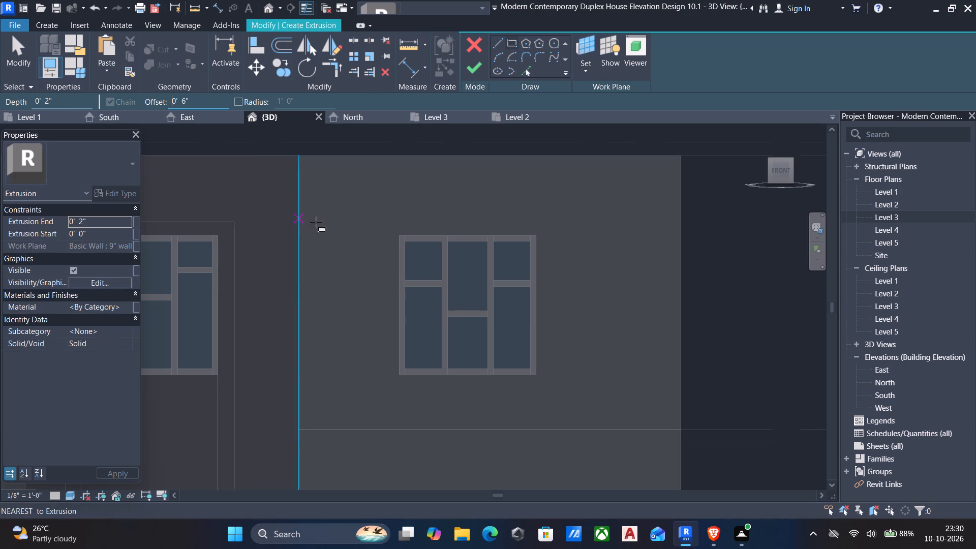
{"action": "left_click", "coordinate": [398, 237]}
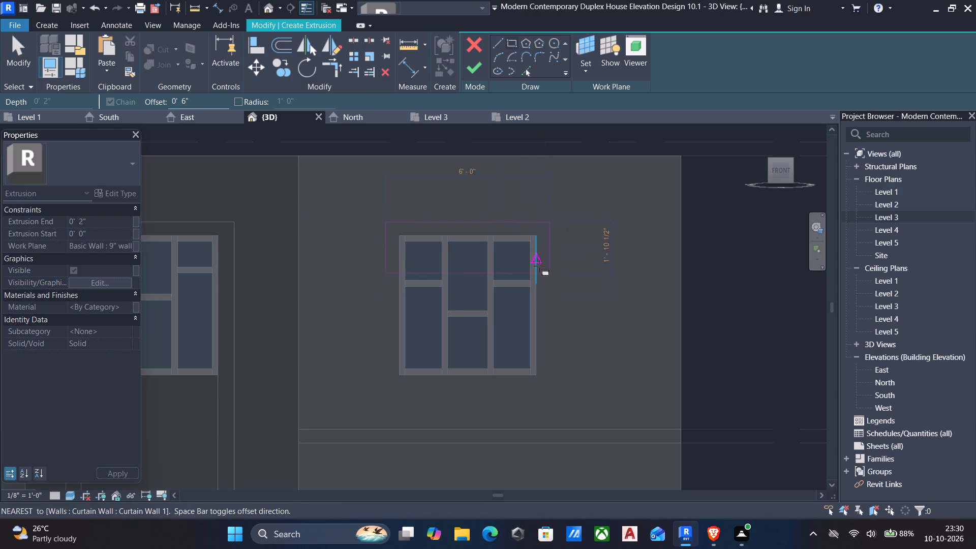
{"action": "left_click", "coordinate": [539, 379]}
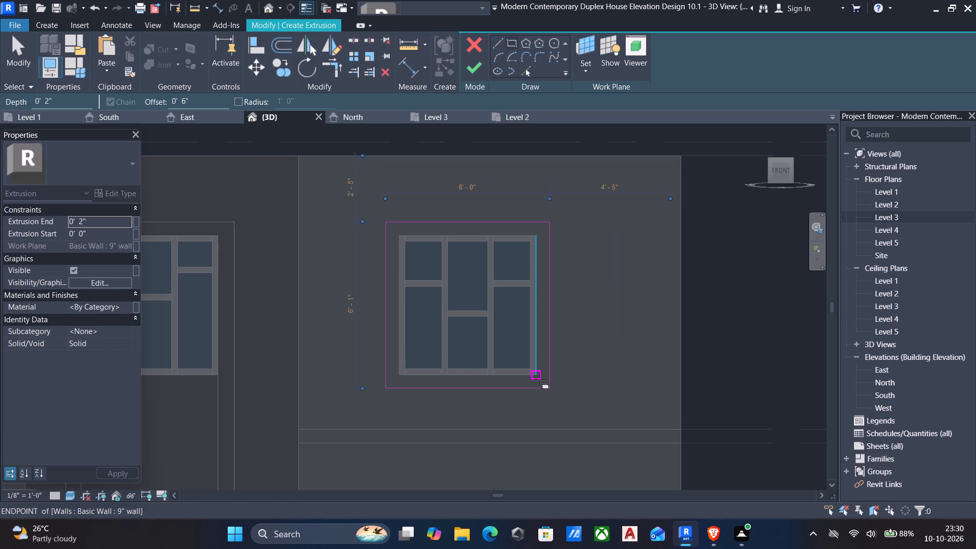
{"action": "key", "text": "Escape"}
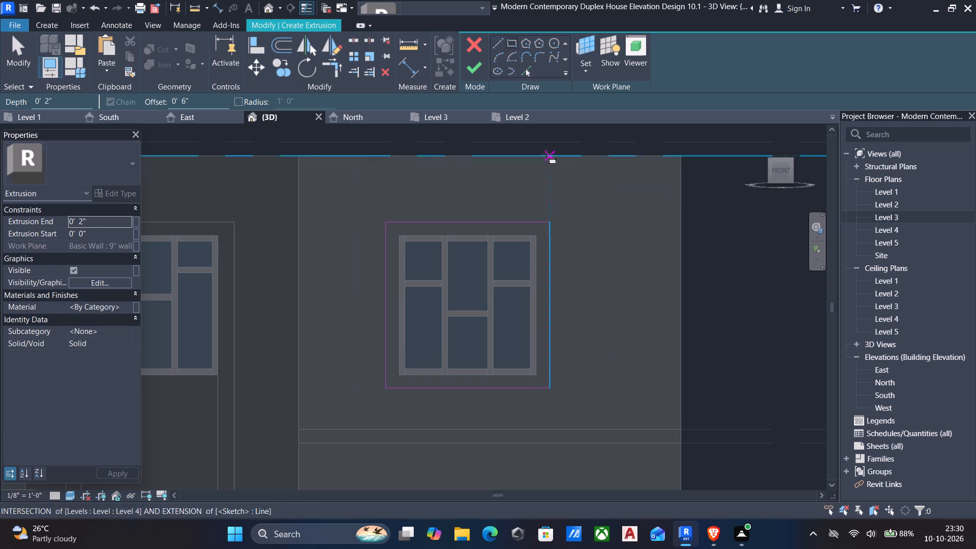
Sketch a vertical line offset 1' 0" outward from each side edge of the upper-floor window.
{"action": "left_click", "coordinate": [496, 44]}
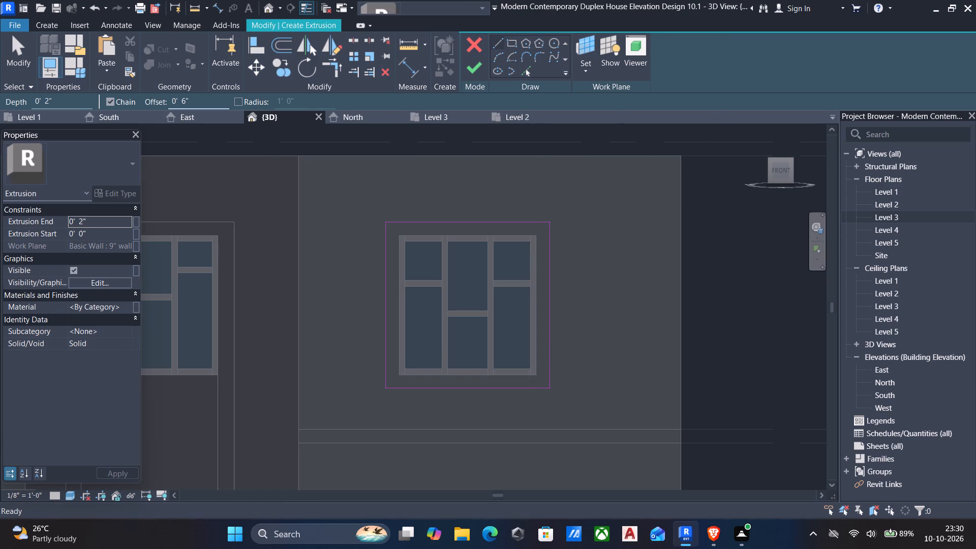
{"action": "left_click_drag", "start_coordinate": [203, 99], "coordinate": [71, 100]}
{"action": "key", "text": "1"}
{"action": "key", "text": "apostrophe"}
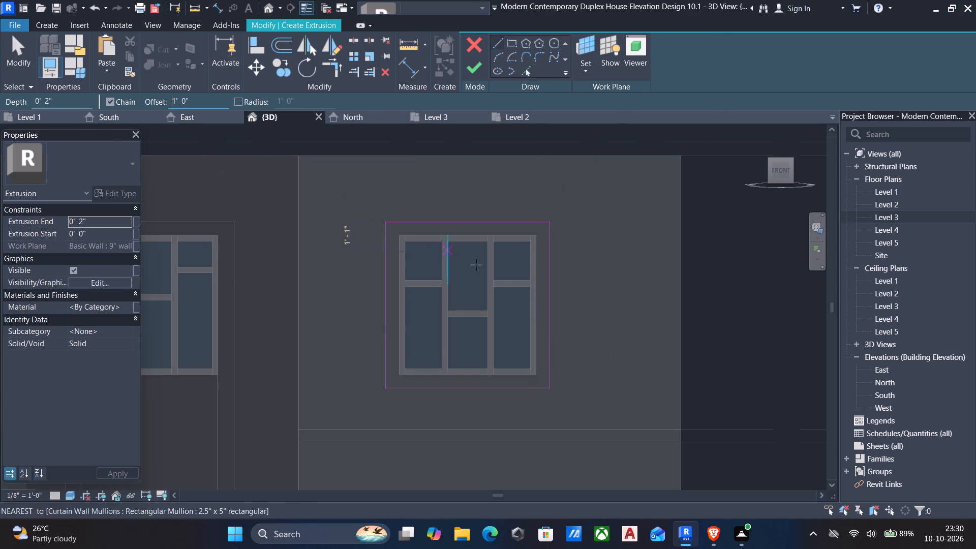
{"action": "left_click", "coordinate": [537, 235]}
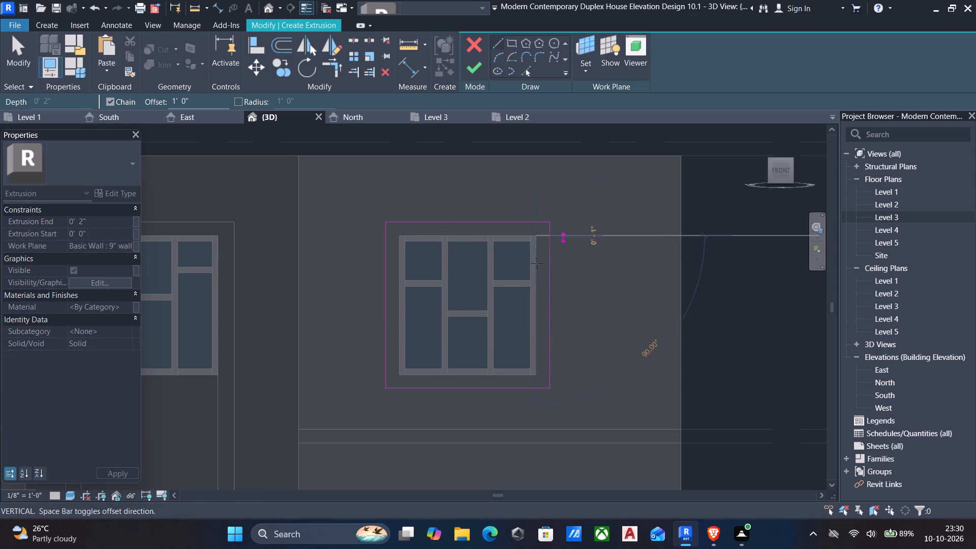
{"action": "left_click", "coordinate": [536, 371]}
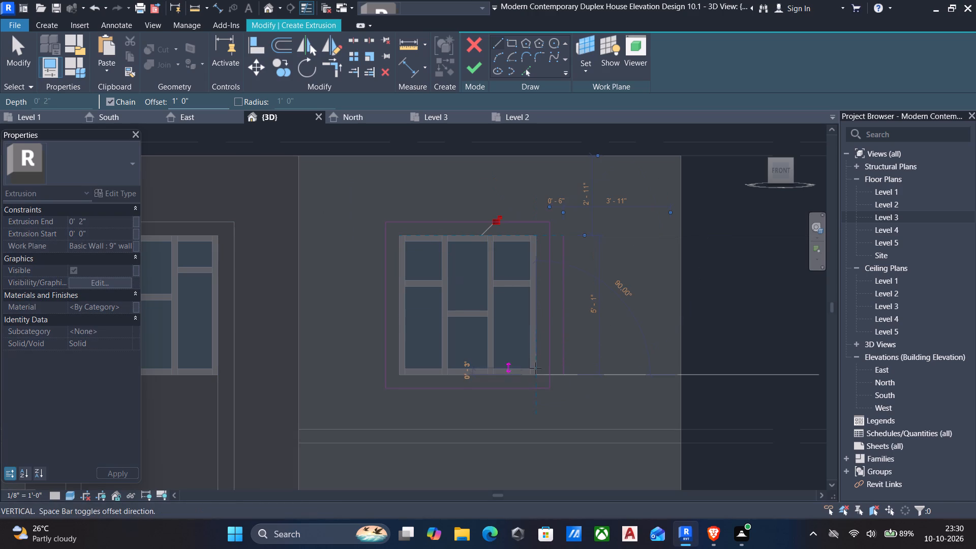
{"action": "key", "text": "Escape"}
{"action": "left_click", "coordinate": [399, 235]}
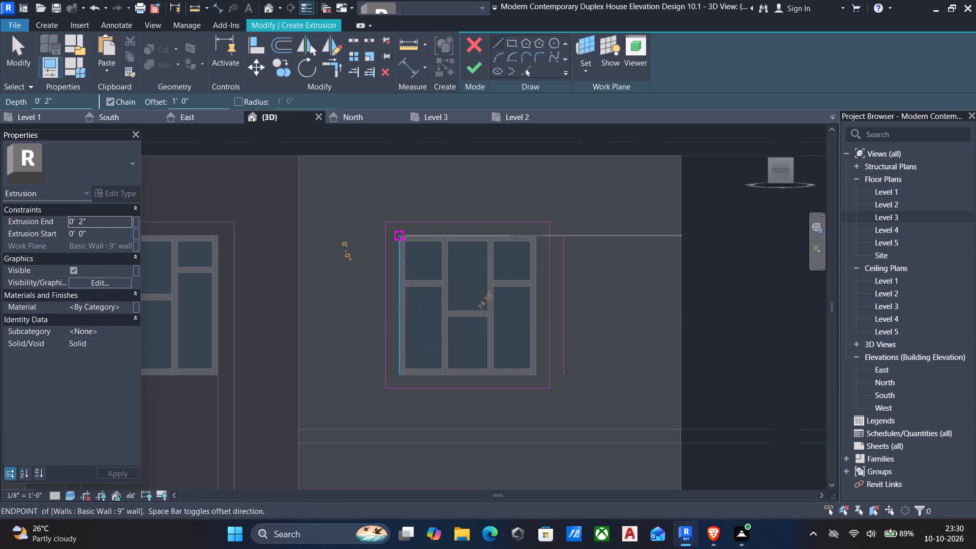
{"action": "key", "text": "space"}
{"action": "left_click", "coordinate": [397, 372]}
{"action": "key", "text": "Escape"}
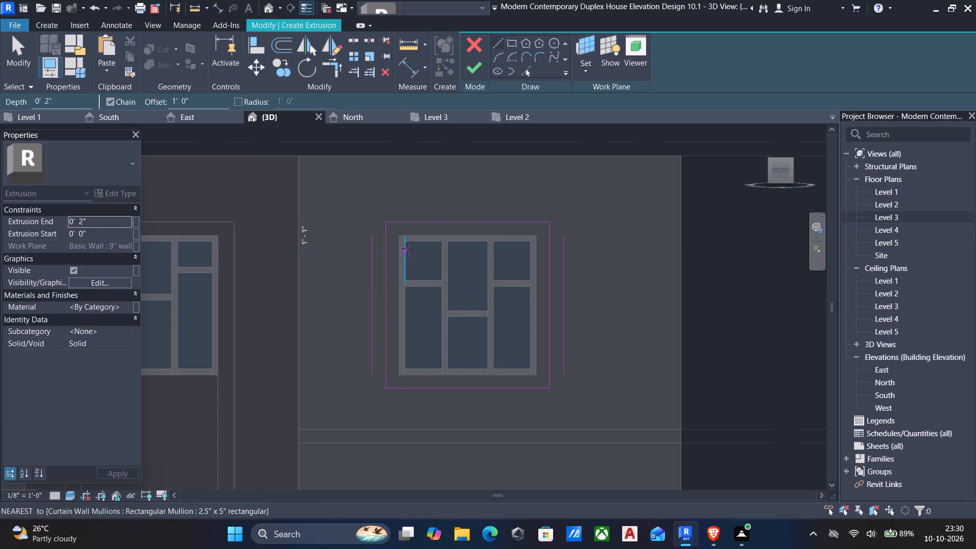
{"action": "key", "text": "Escape"}
Delete the two vertical sides of the 6" offset rectangle.
{"action": "left_click", "coordinate": [383, 258]}
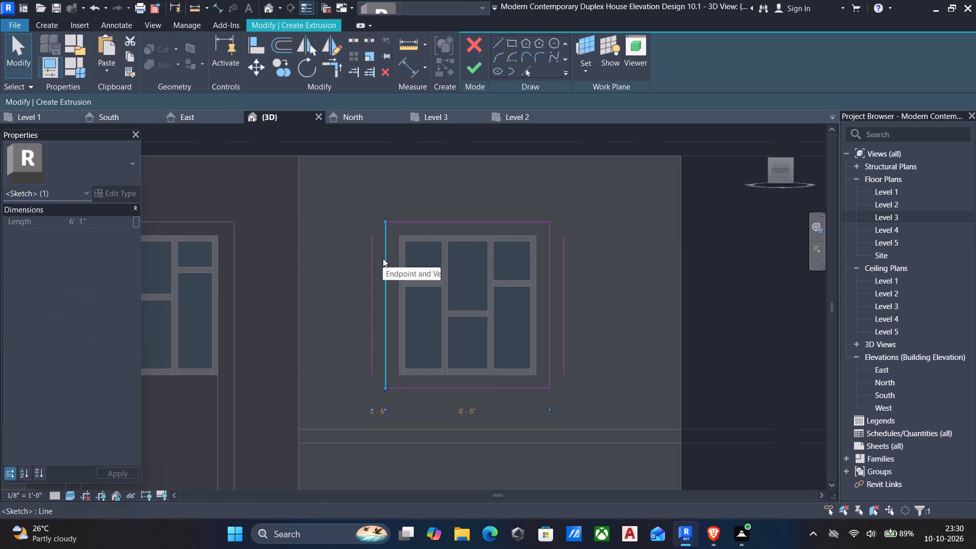
{"action": "key", "text": "Delete"}
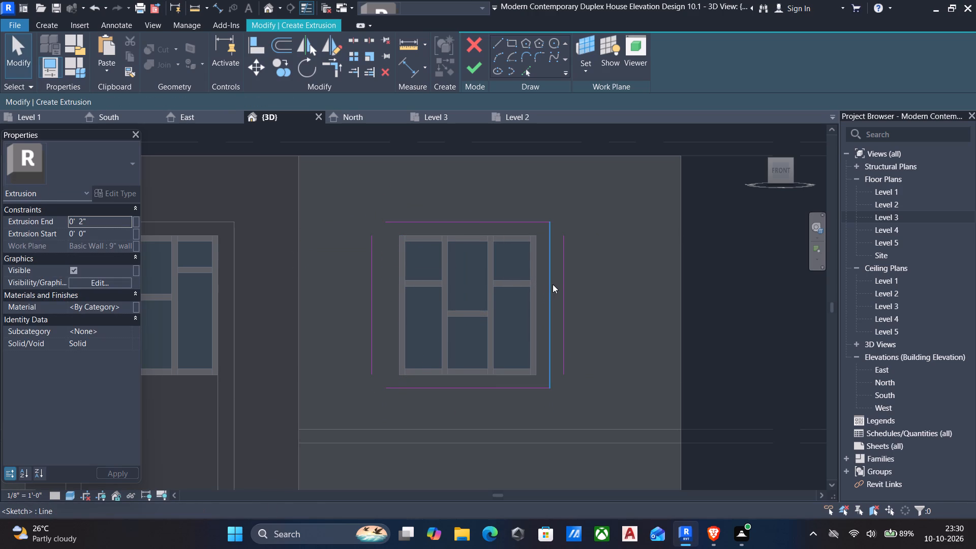
{"action": "left_click", "coordinate": [553, 285]}
{"action": "key", "text": "Delete"}
Trim and extend the top and bottom lines to the two outer vertical lines, closing all four corners of the outline.
{"action": "key", "text": "t"}
{"action": "key", "text": "r"}
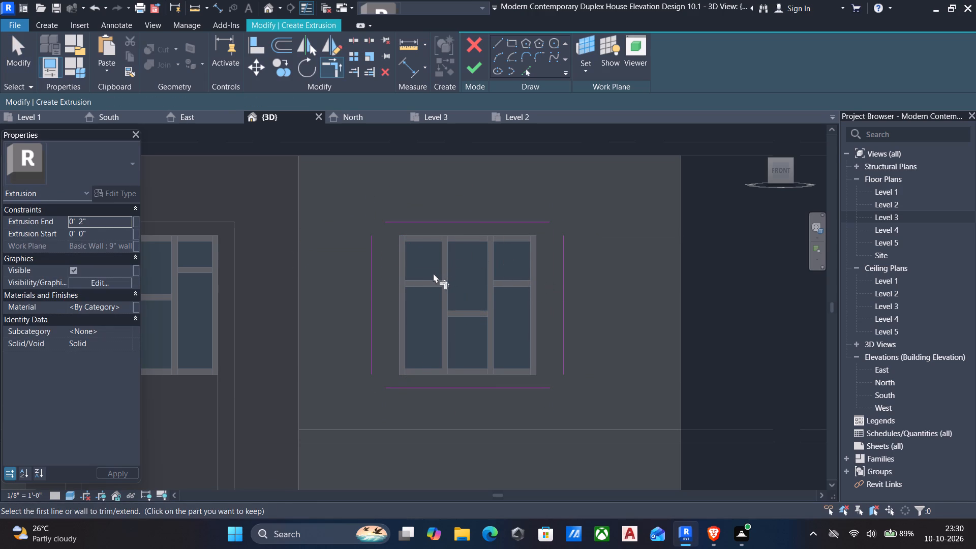
{"action": "left_click", "coordinate": [372, 298]}
{"action": "left_click", "coordinate": [421, 217]}
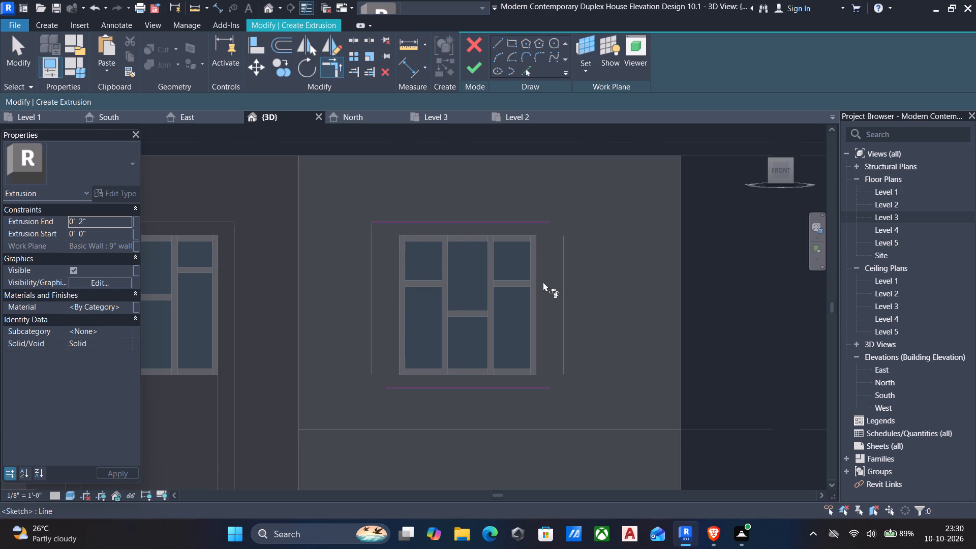
{"action": "left_click", "coordinate": [566, 295]}
{"action": "left_click", "coordinate": [514, 222]}
{"action": "left_click_drag", "start_coordinate": [515, 385], "coordinate": [518, 381]}
{"action": "left_click", "coordinate": [558, 338]}
{"action": "left_click", "coordinate": [563, 330]}
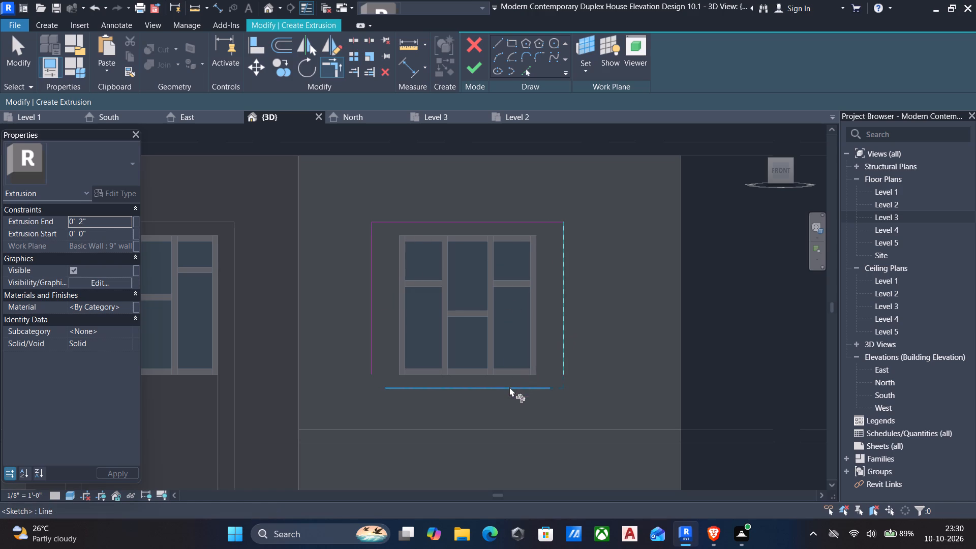
{"action": "left_click", "coordinate": [509, 388]}
{"action": "left_click", "coordinate": [425, 384]}
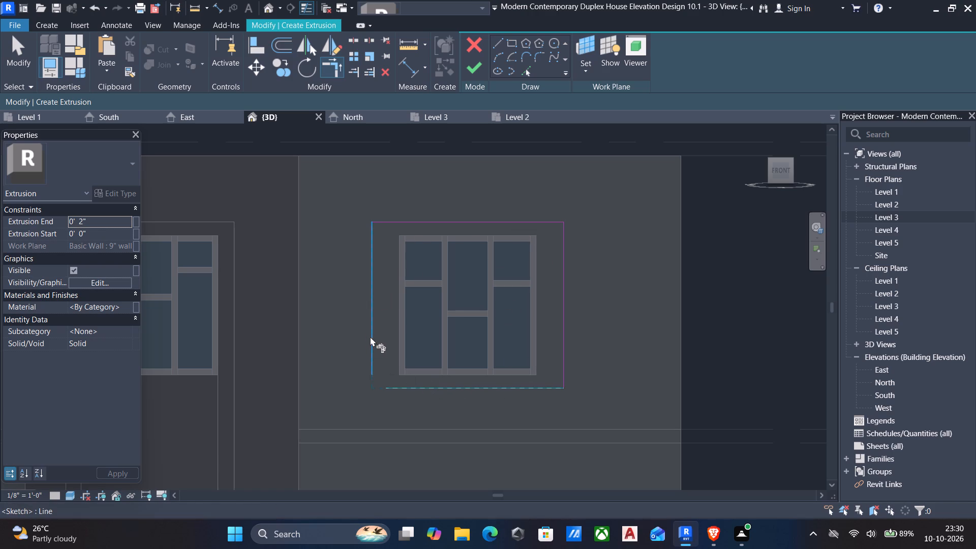
{"action": "left_click", "coordinate": [371, 337]}
Sketch a rectangle offset 3' 0" outside the closed outline around the upper-floor right-hand window.
{"action": "middle_click_drag", "start_coordinate": [354, 318], "coordinate": [412, 347]}
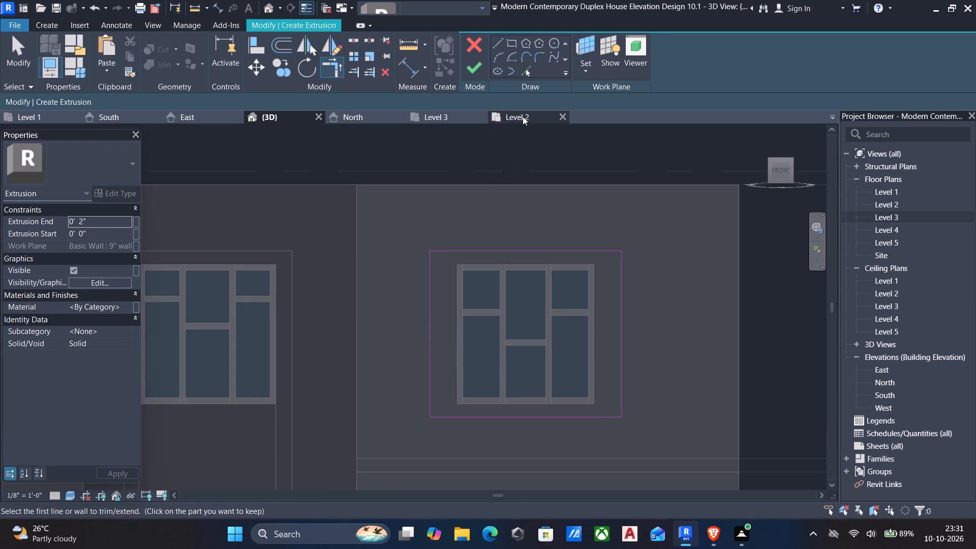
{"action": "left_click", "coordinate": [511, 39]}
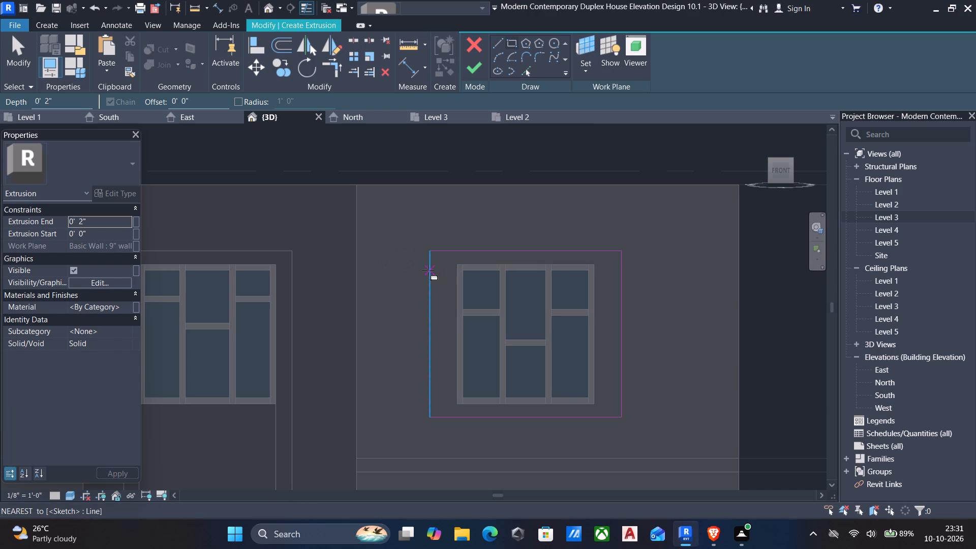
{"action": "left_click", "coordinate": [428, 270]}
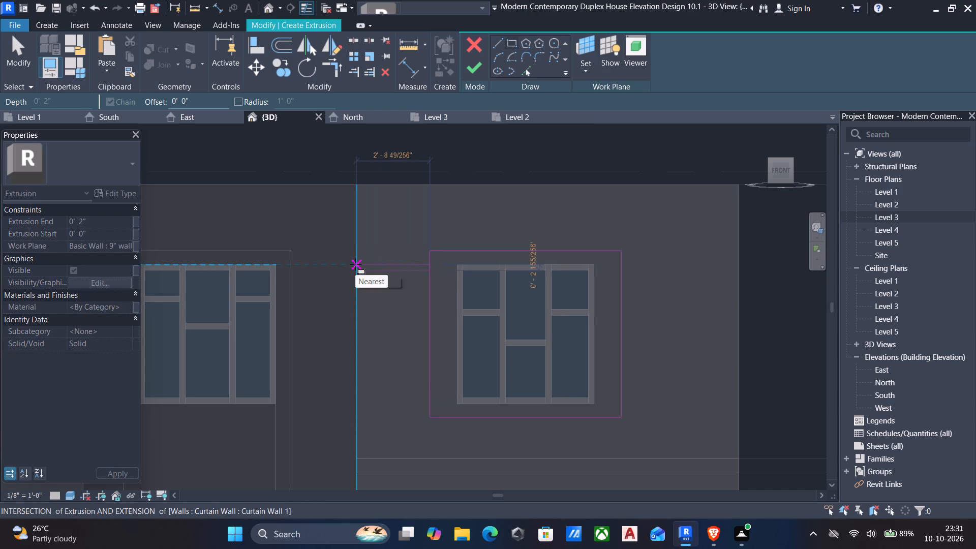
{"action": "key", "text": "Escape"}
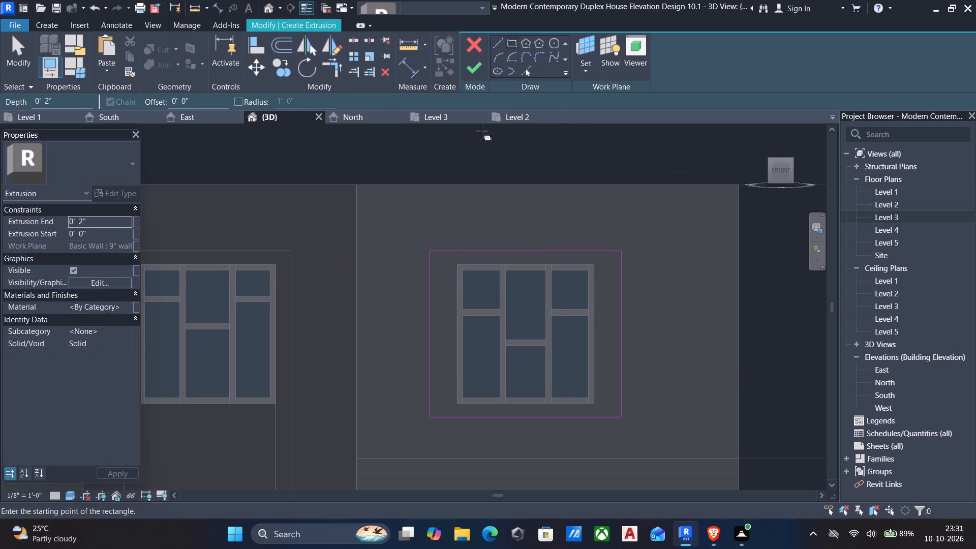
{"action": "left_click_drag", "start_coordinate": [220, 100], "coordinate": [74, 87]}
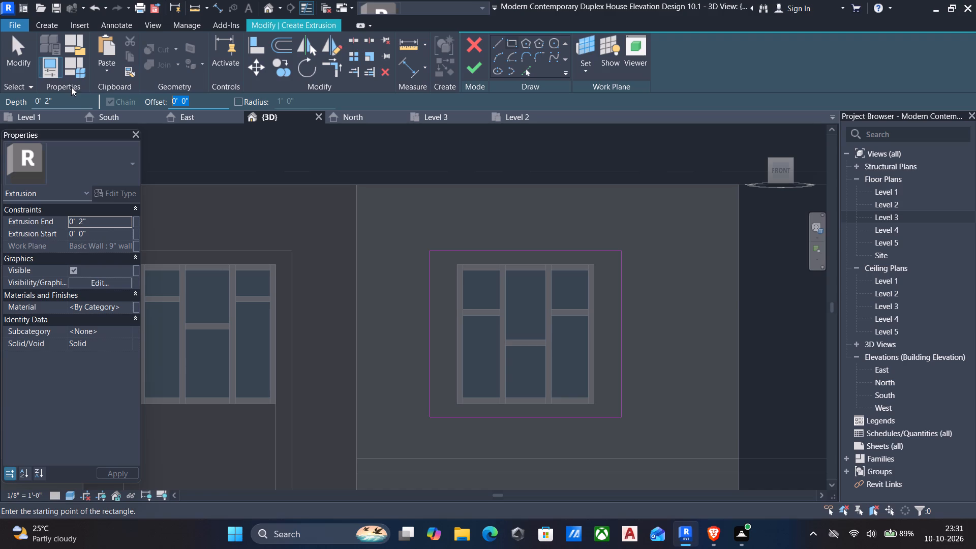
{"action": "key", "text": "3"}
{"action": "key", "text": "apostrophe"}
{"action": "left_click_drag", "start_coordinate": [429, 250], "coordinate": [431, 254]}
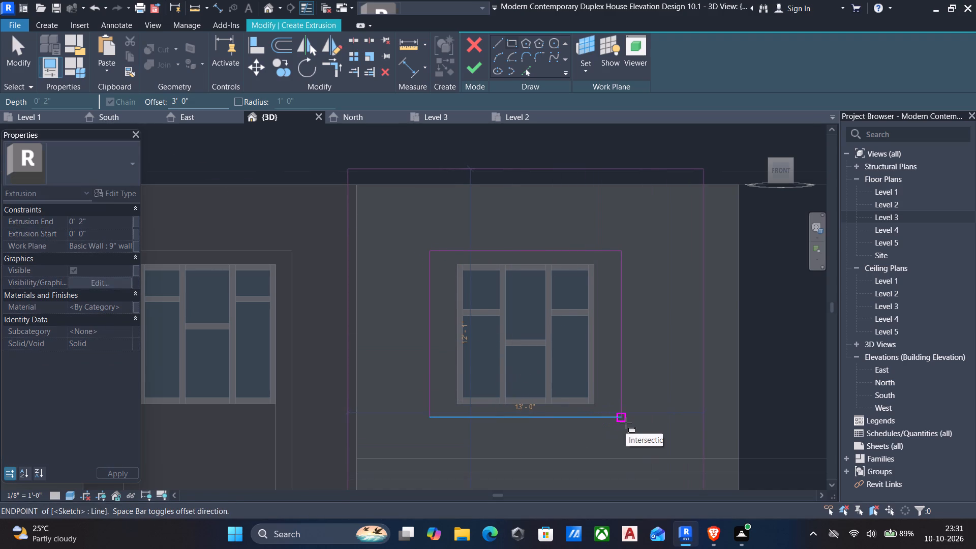
{"action": "middle_click_drag", "start_coordinate": [626, 421], "coordinate": [614, 376]}
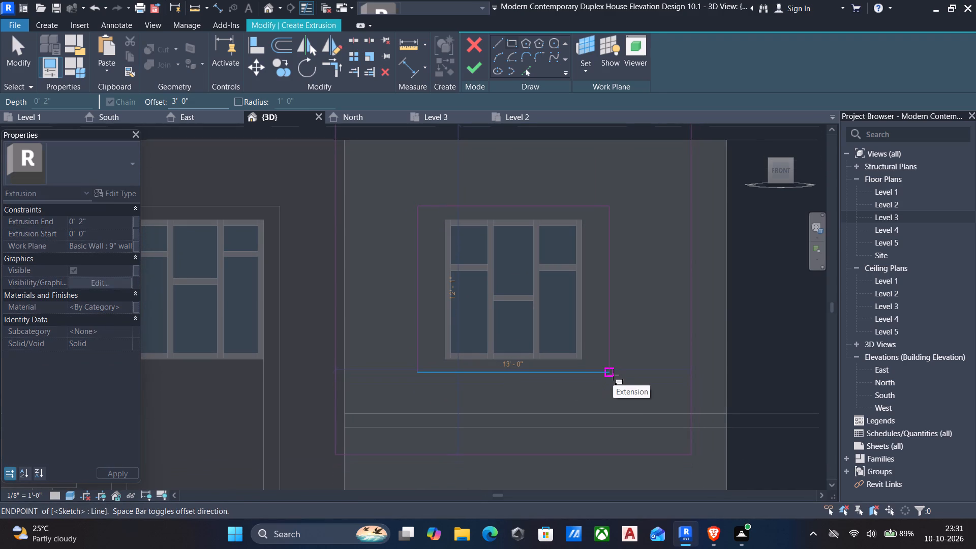
{"action": "left_click", "coordinate": [613, 375]}
{"action": "key", "text": "Escape"}
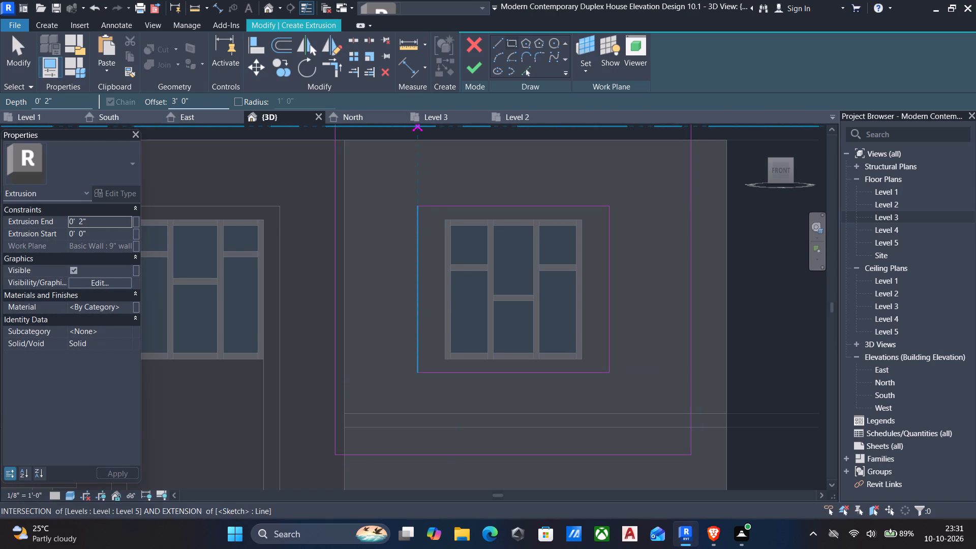
Sketch horizontal lines offset 1' 6" outward from the bottom and top edges of the inner outline.
{"action": "left_click_drag", "start_coordinate": [210, 100], "coordinate": [43, 80]}
{"action": "key", "text": "1"}
{"action": "type", "text": "'6\""}
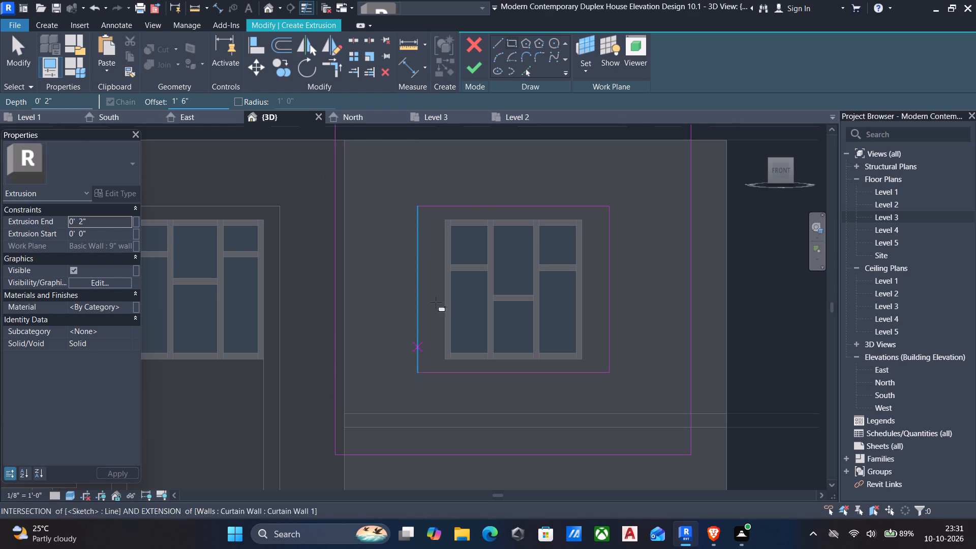
{"action": "left_click", "coordinate": [495, 44]}
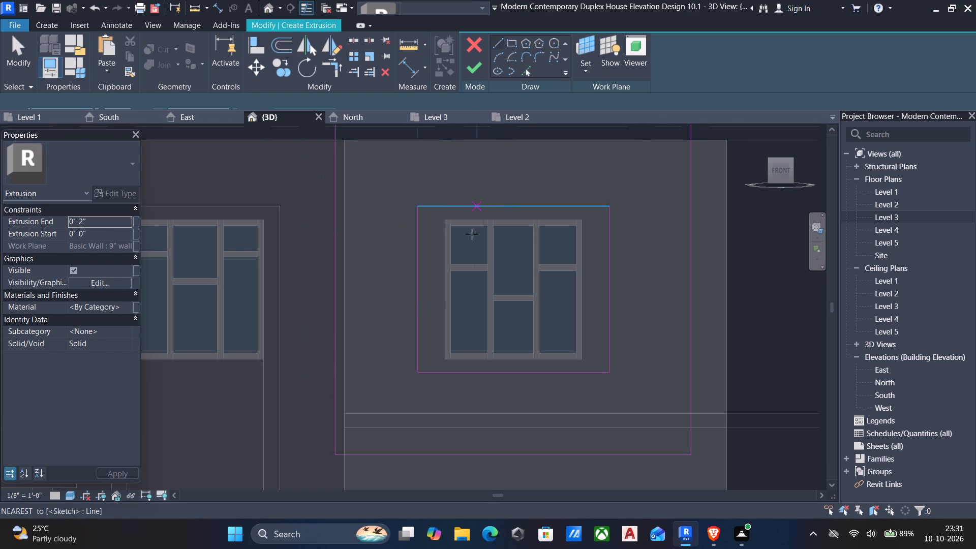
{"action": "left_click", "coordinate": [418, 374]}
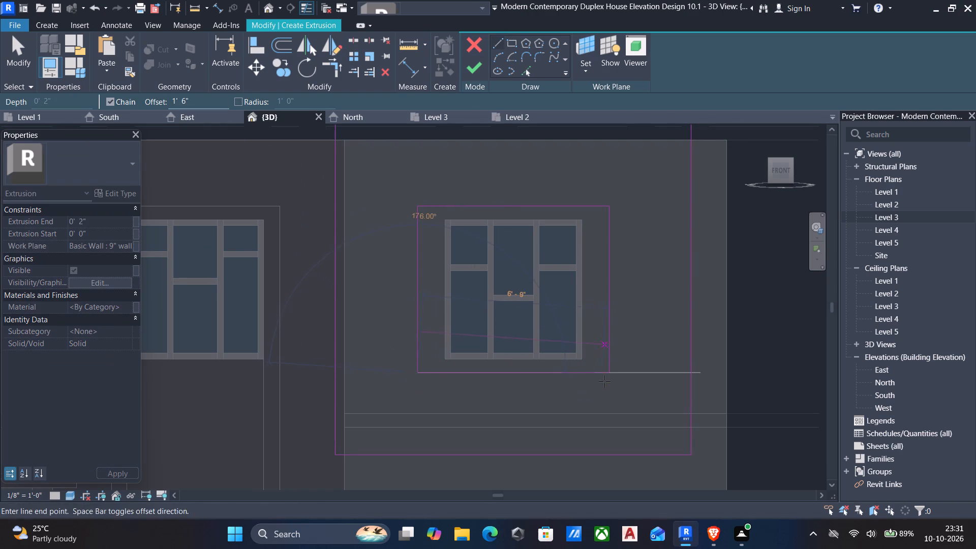
{"action": "key", "text": "space"}
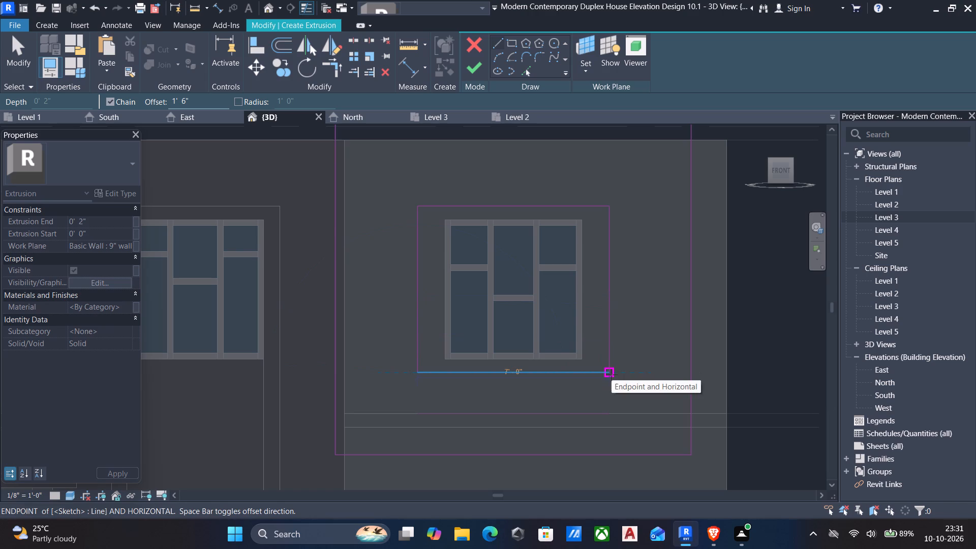
{"action": "left_click", "coordinate": [612, 375]}
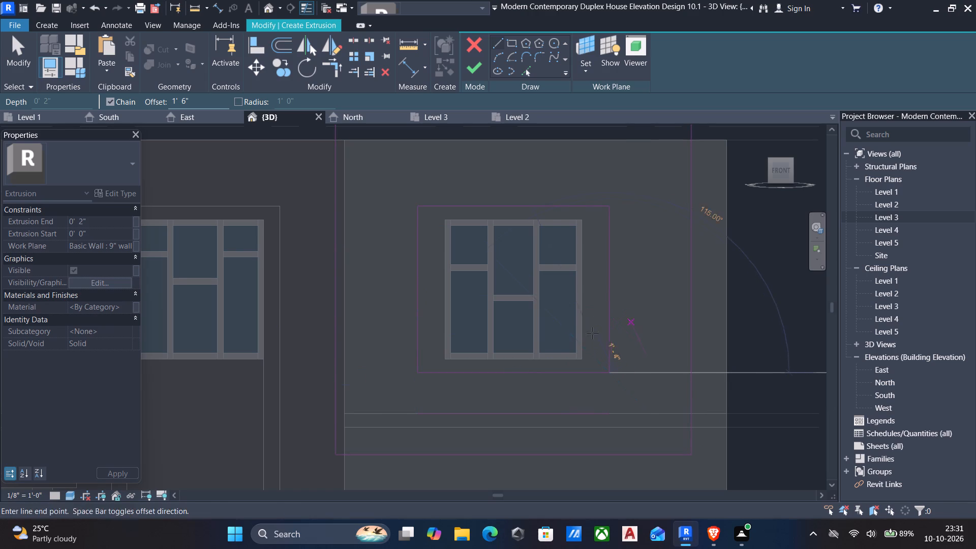
{"action": "key", "text": "Escape"}
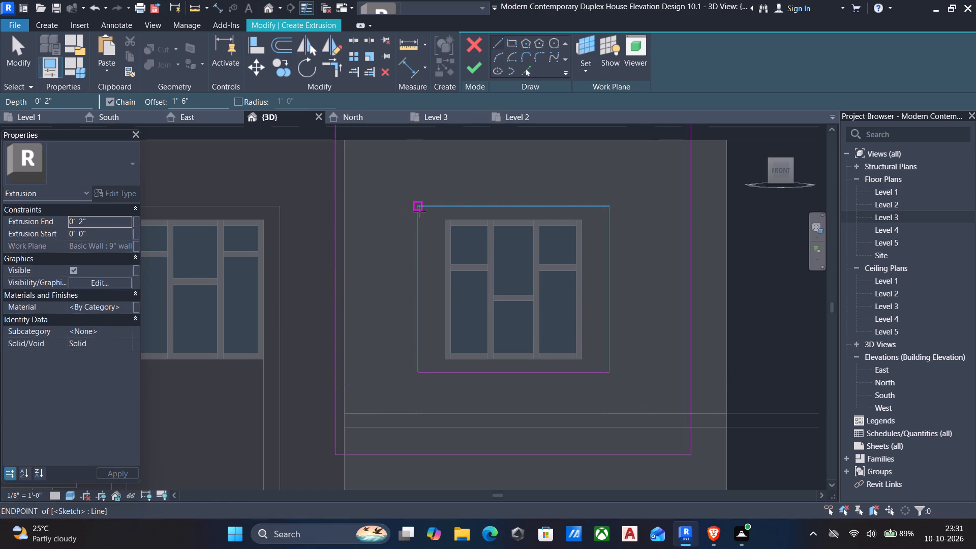
{"action": "left_click", "coordinate": [420, 210]}
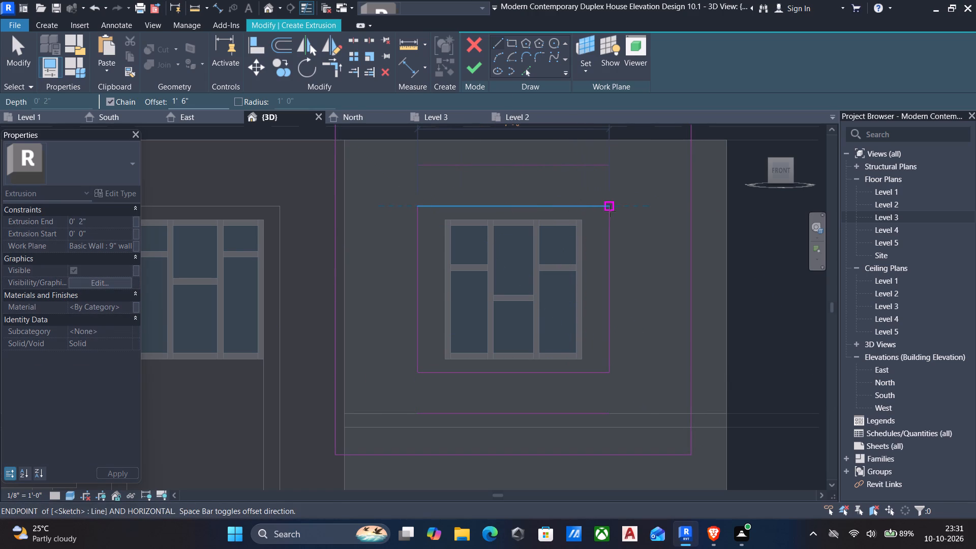
{"action": "left_click", "coordinate": [610, 209]}
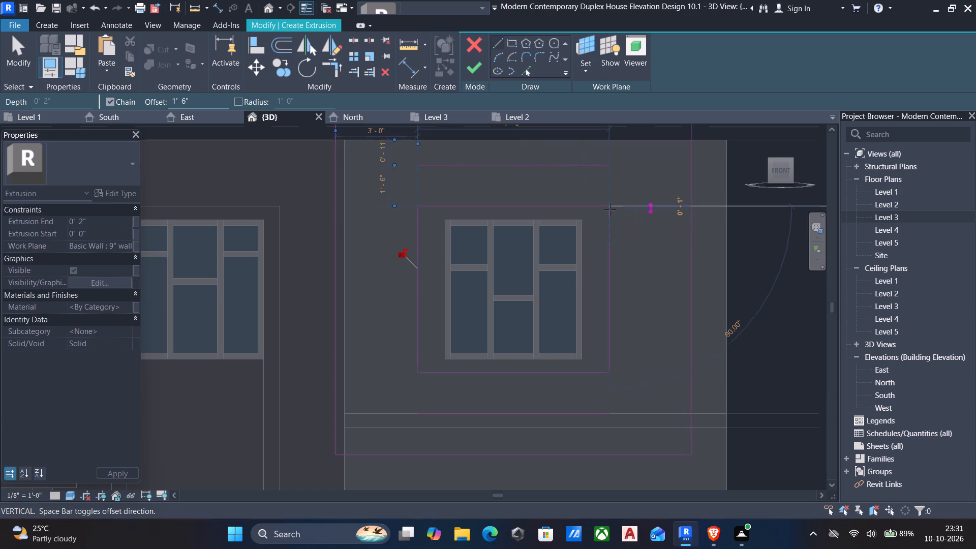
{"action": "middle_click_drag", "start_coordinate": [636, 230], "coordinate": [647, 302]}
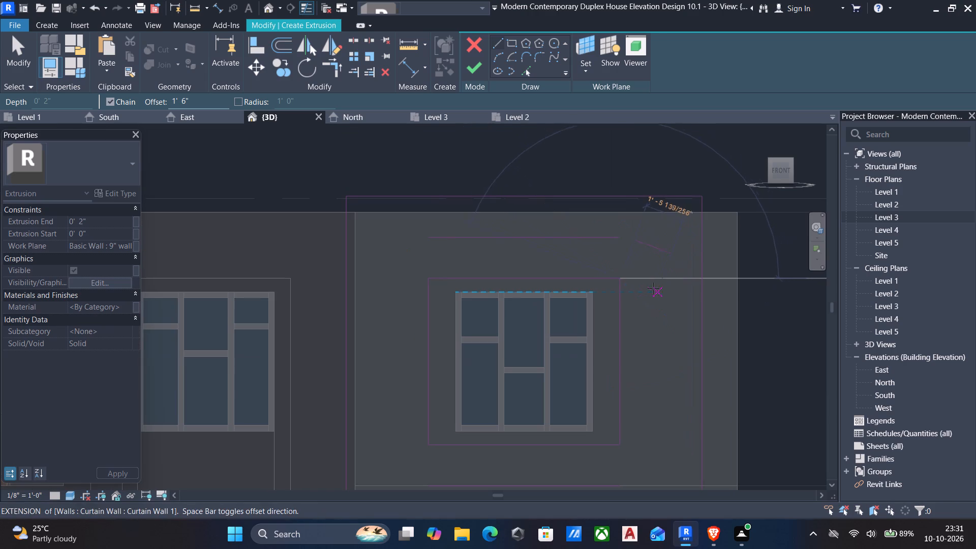
{"action": "key", "text": "Escape"}
{"action": "key", "text": "Escape"}
Delete the top and bottom sides of the 3' 0" offset rectangle.
{"action": "left_click", "coordinate": [528, 198]}
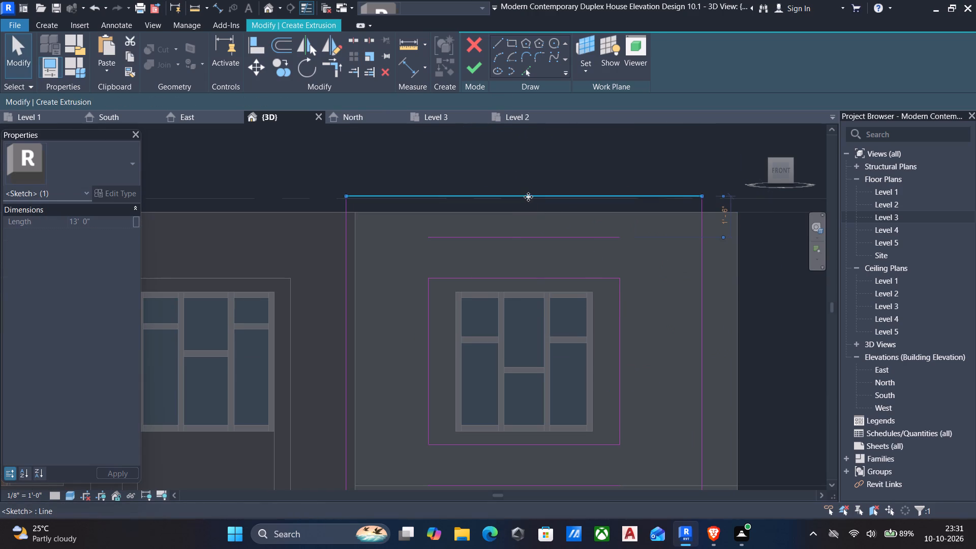
{"action": "key", "text": "Pause"}
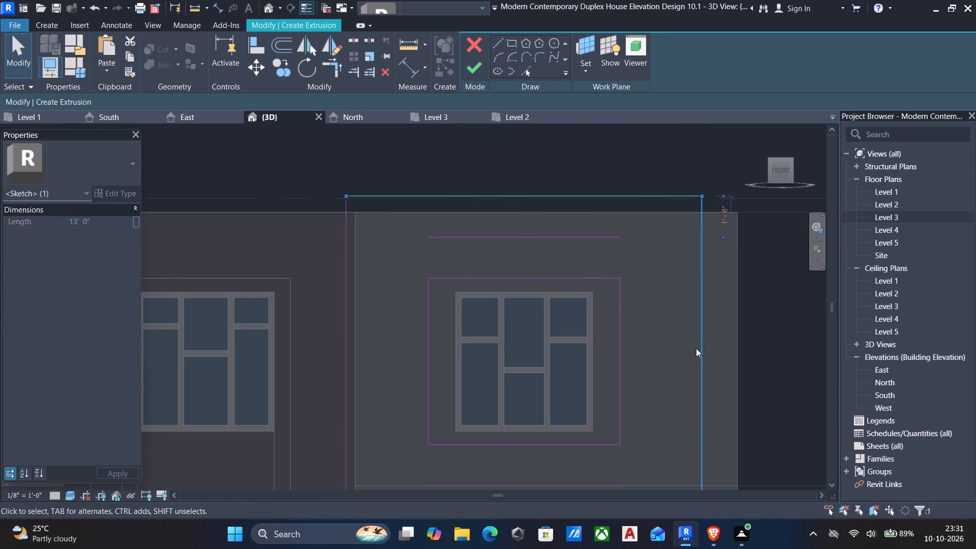
{"action": "key", "text": "Delete"}
{"action": "middle_click_drag", "start_coordinate": [672, 308], "coordinate": [693, 182]}
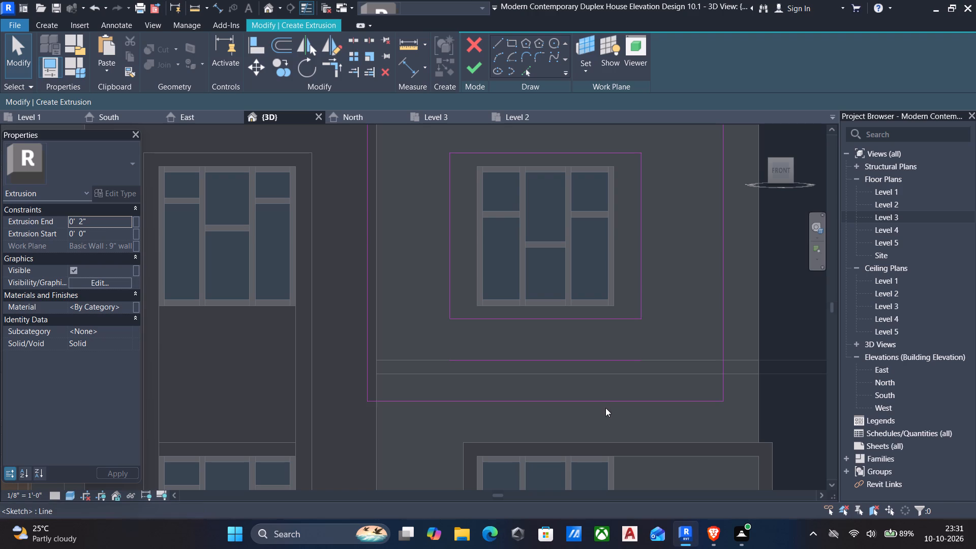
{"action": "left_click", "coordinate": [605, 403]}
{"action": "key", "text": "Delete"}
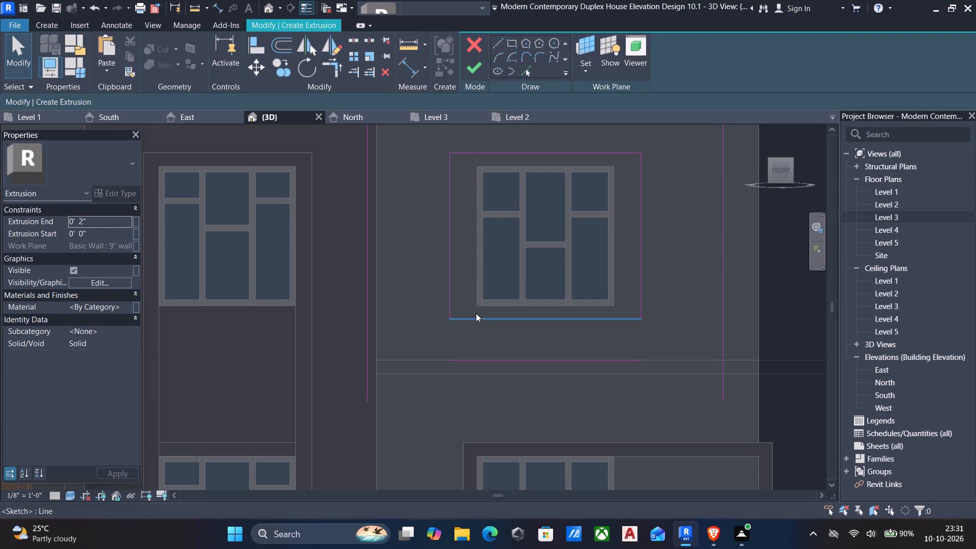
Trim and extend the two 1' 6" offset lines to the outer vertical lines, closing all four corners of the outer outline.
{"action": "type", "text": "tr"}
{"action": "left_click", "coordinate": [470, 359]}
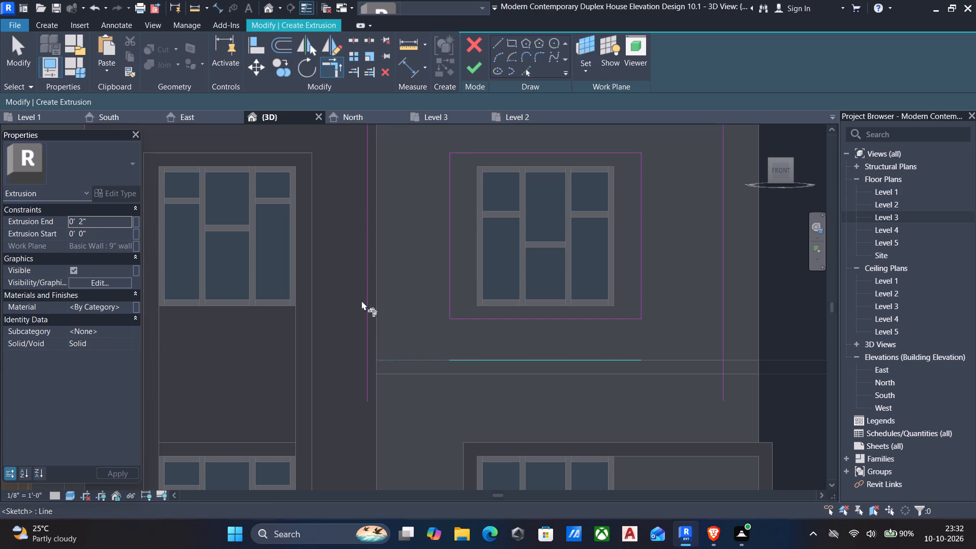
{"action": "left_click", "coordinate": [363, 300]}
{"action": "left_click", "coordinate": [586, 361]}
{"action": "left_click", "coordinate": [723, 280]}
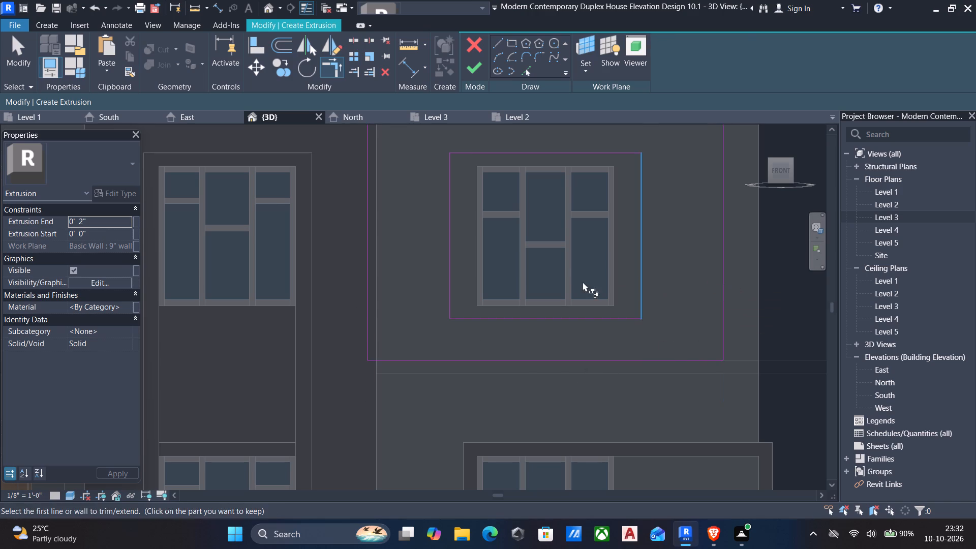
{"action": "middle_click_drag", "start_coordinate": [575, 279], "coordinate": [591, 433]}
{"action": "left_click", "coordinate": [740, 273]}
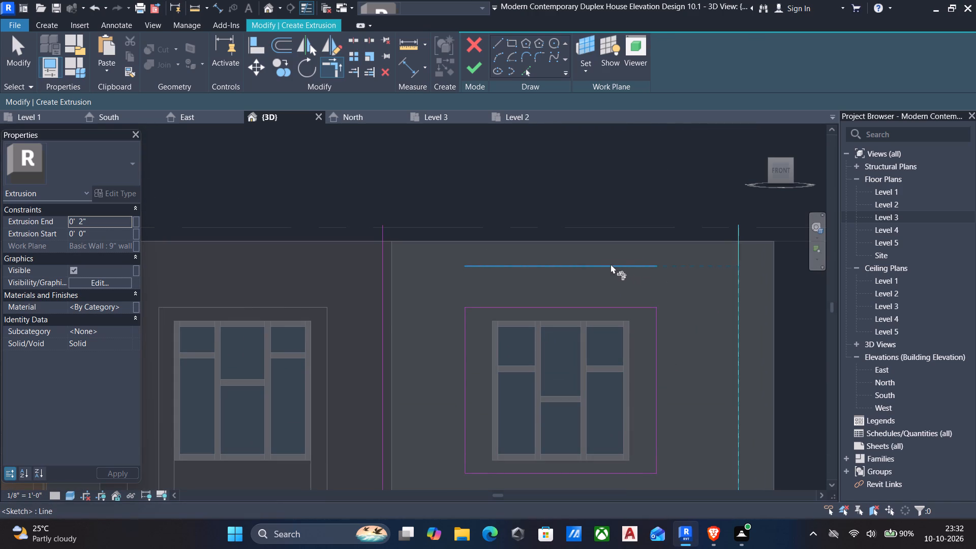
{"action": "left_click", "coordinate": [611, 264]}
{"action": "left_click", "coordinate": [381, 311]}
{"action": "left_click", "coordinate": [510, 269]}
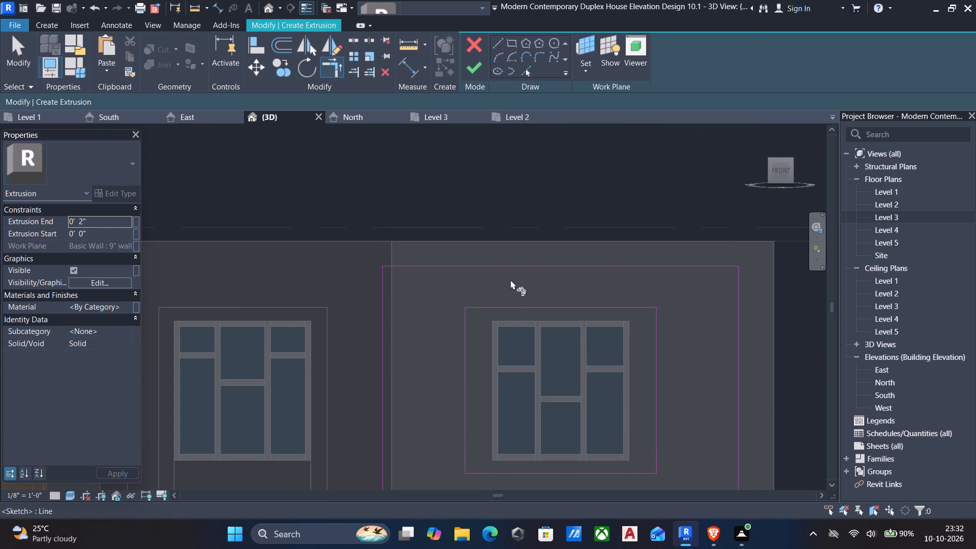
Finish the upper-floor window frame sketch and set the extrusion depth to 2' 0".
{"action": "middle_click_drag", "start_coordinate": [520, 371], "coordinate": [536, 290]}
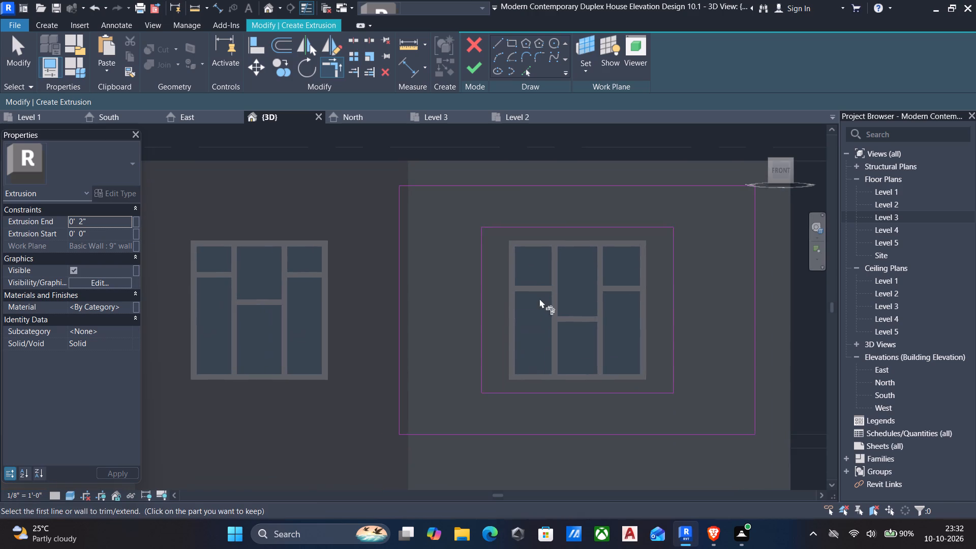
{"action": "scroll", "coordinate": [541, 302], "scroll_direction": "down", "scroll_amount": 3}
{"action": "middle_click_drag", "start_coordinate": [547, 306], "coordinate": [534, 308]}
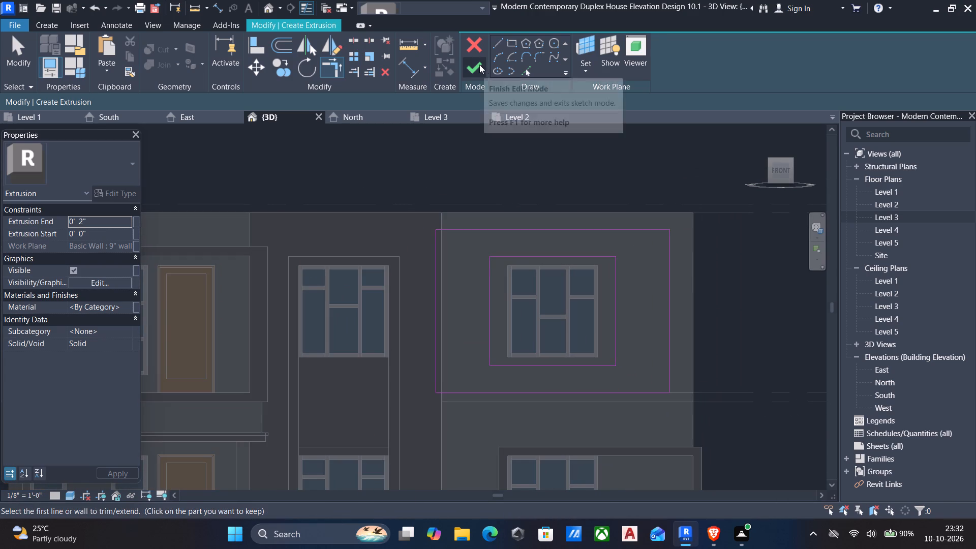
{"action": "left_click", "coordinate": [479, 65]}
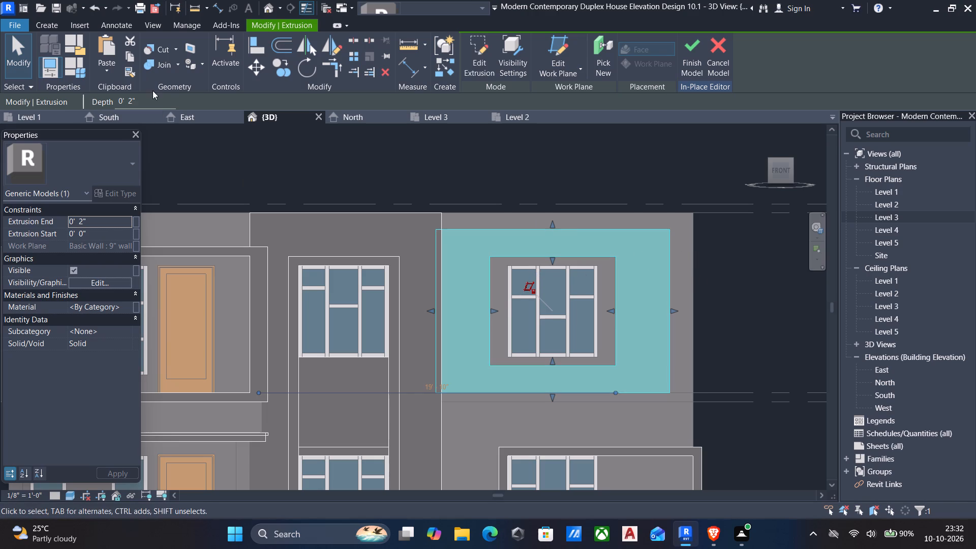
{"action": "left_click_drag", "start_coordinate": [155, 97], "coordinate": [155, 103]}
{"action": "left_click_drag", "start_coordinate": [155, 104], "coordinate": [36, 116]}
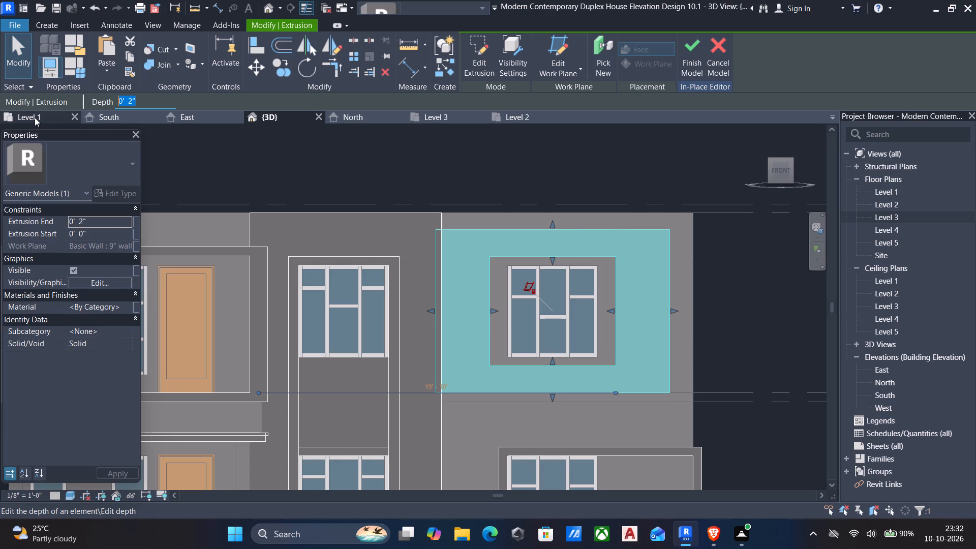
{"action": "type", "text": "2'"}
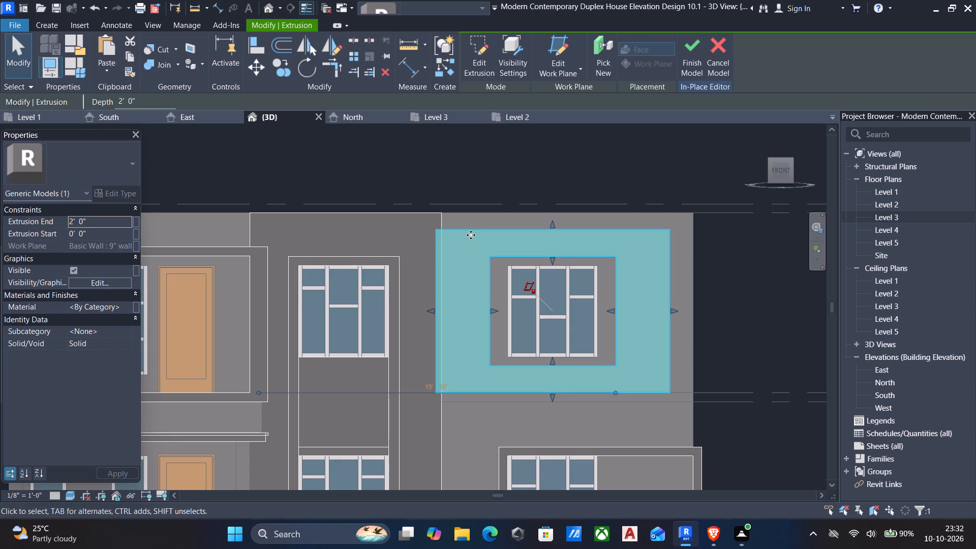
{"action": "key", "text": "Escape"}
Examine the extruded upper-floor window frame and the whole front elevation from several angles.
{"action": "middle_click_drag", "start_coordinate": [432, 283], "coordinate": [555, 417], "text": "shift"}
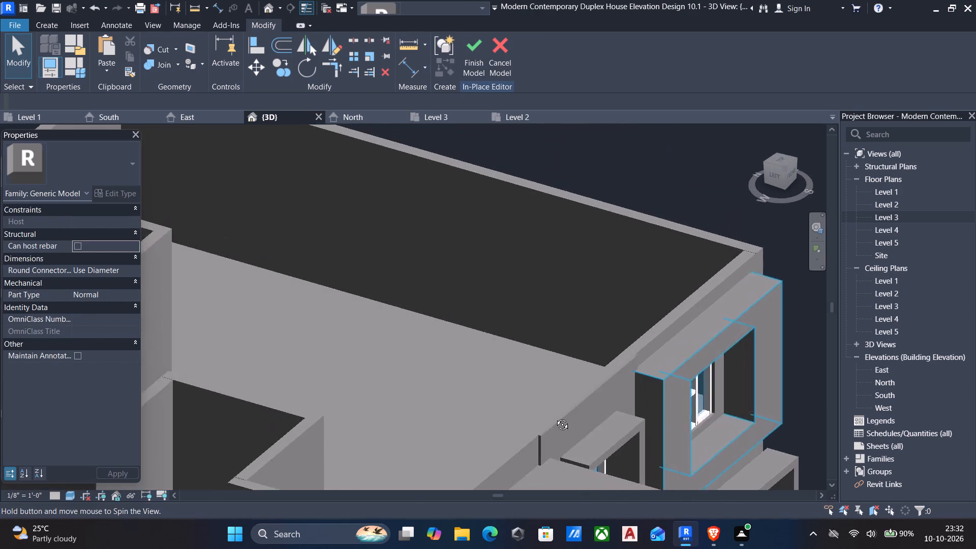
{"action": "middle_click_drag", "start_coordinate": [555, 417], "coordinate": [582, 382], "text": "shift"}
{"action": "middle_click_drag", "start_coordinate": [587, 377], "coordinate": [553, 333]}
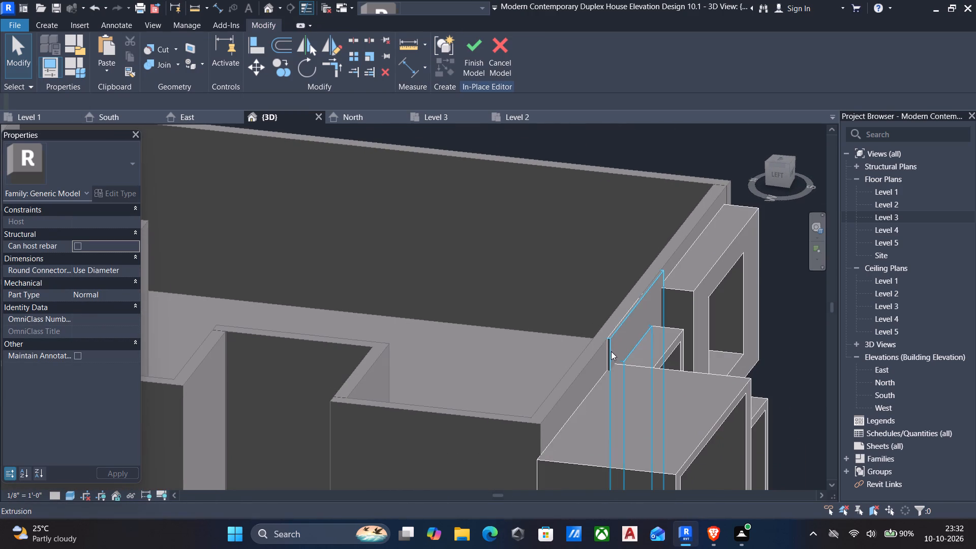
{"action": "scroll", "coordinate": [609, 353], "scroll_direction": "down", "scroll_amount": 1}
{"action": "middle_click_drag", "start_coordinate": [607, 355], "coordinate": [455, 354]}
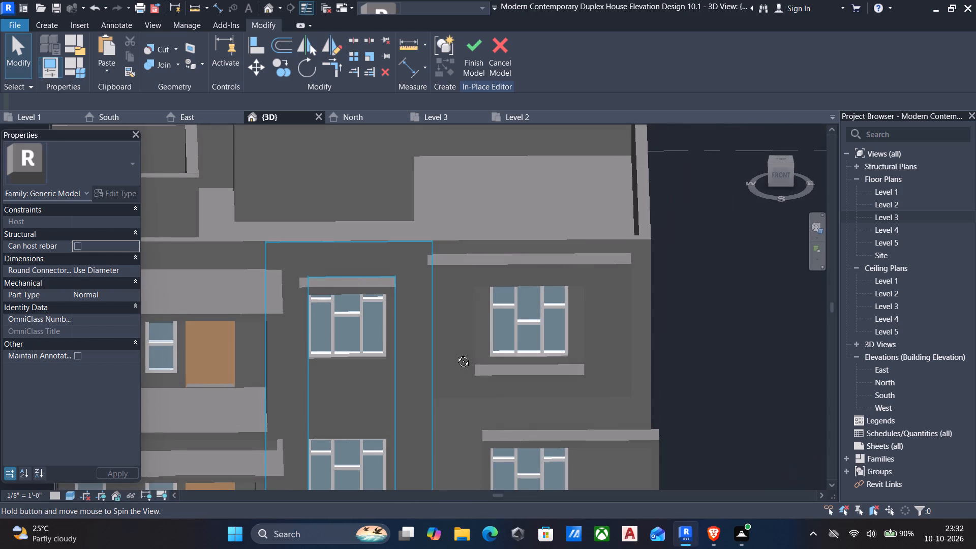
{"action": "middle_click_drag", "start_coordinate": [455, 354], "coordinate": [431, 352]}
{"action": "scroll", "coordinate": [430, 345], "scroll_direction": "down", "scroll_amount": 3}
{"action": "middle_click_drag", "start_coordinate": [437, 346], "coordinate": [556, 293]}
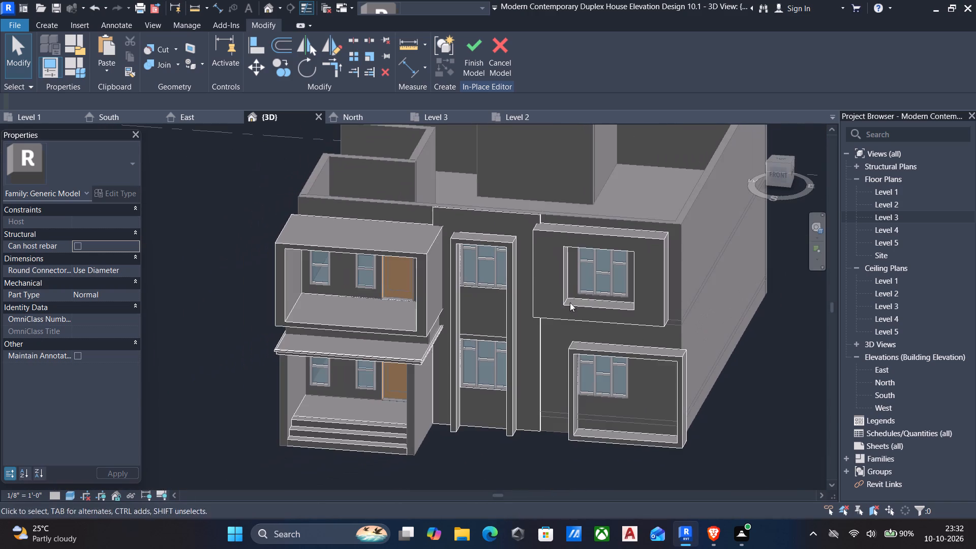
{"action": "middle_click_drag", "start_coordinate": [568, 335], "coordinate": [576, 307]}
{"action": "middle_click_drag", "start_coordinate": [570, 297], "coordinate": [566, 347]}
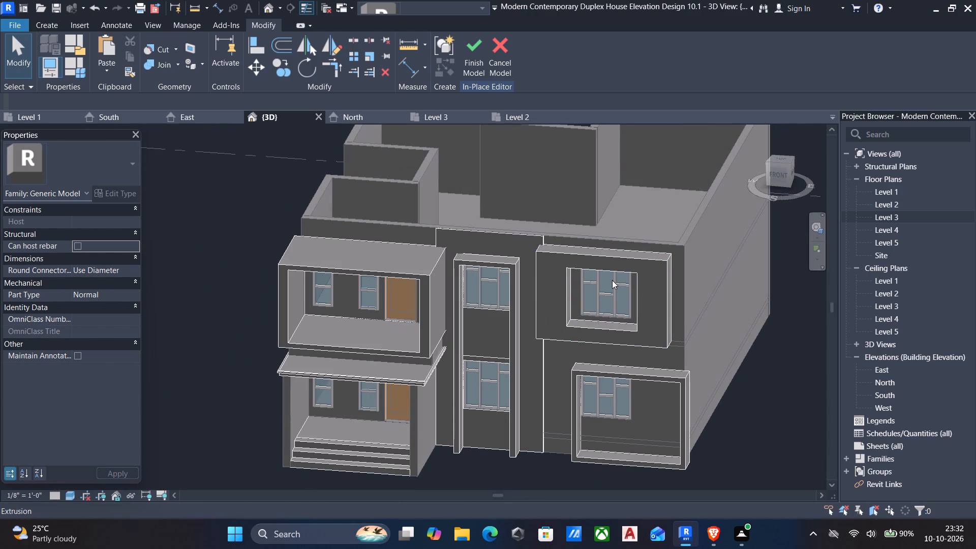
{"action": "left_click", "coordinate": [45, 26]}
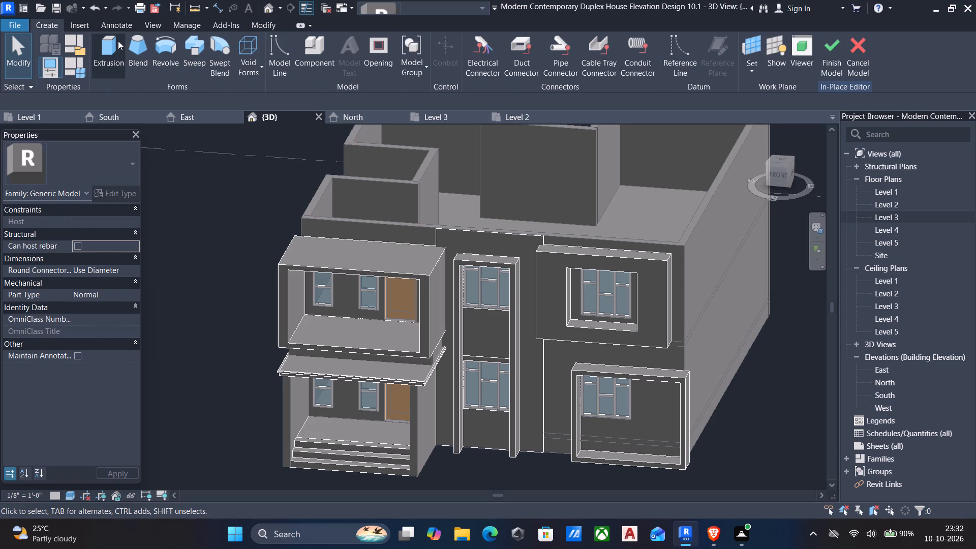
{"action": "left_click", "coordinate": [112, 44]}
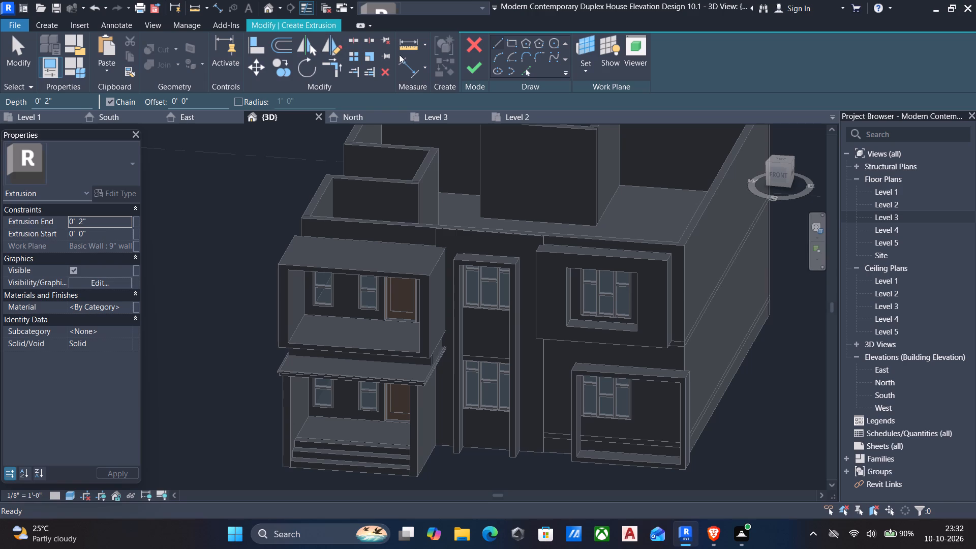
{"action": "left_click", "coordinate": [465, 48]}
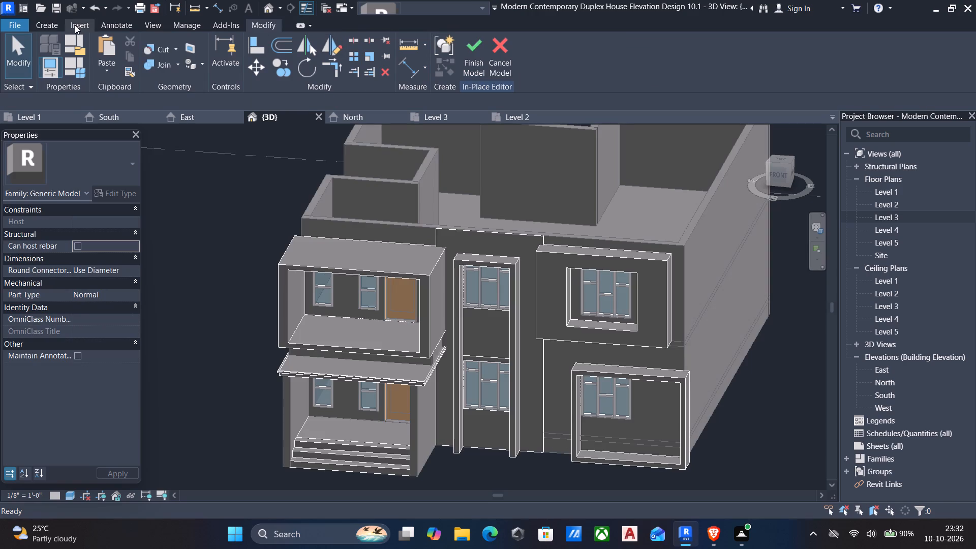
Start a solid sweep with a sketched path, using the upper-floor window frame's front face as the work plane.
{"action": "left_click", "coordinate": [44, 24]}
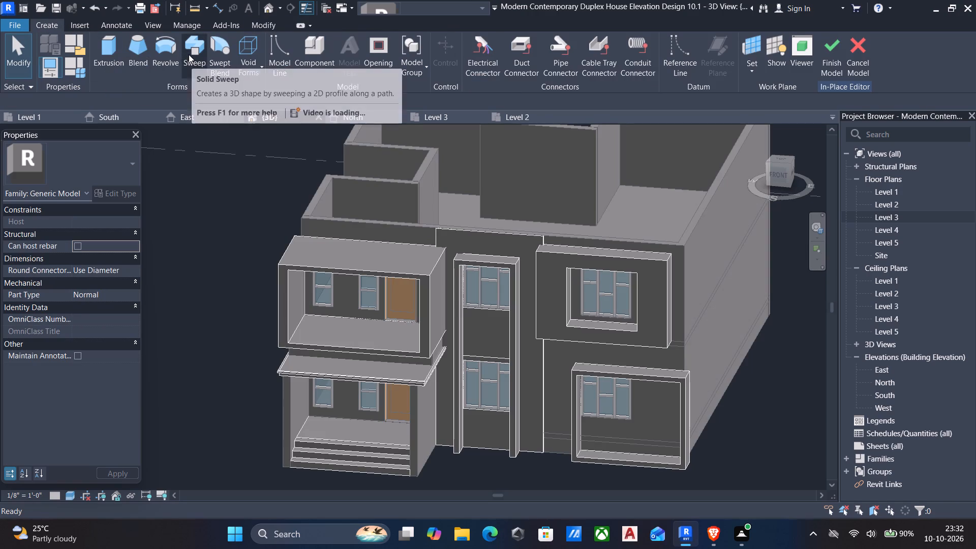
{"action": "left_click", "coordinate": [190, 48]}
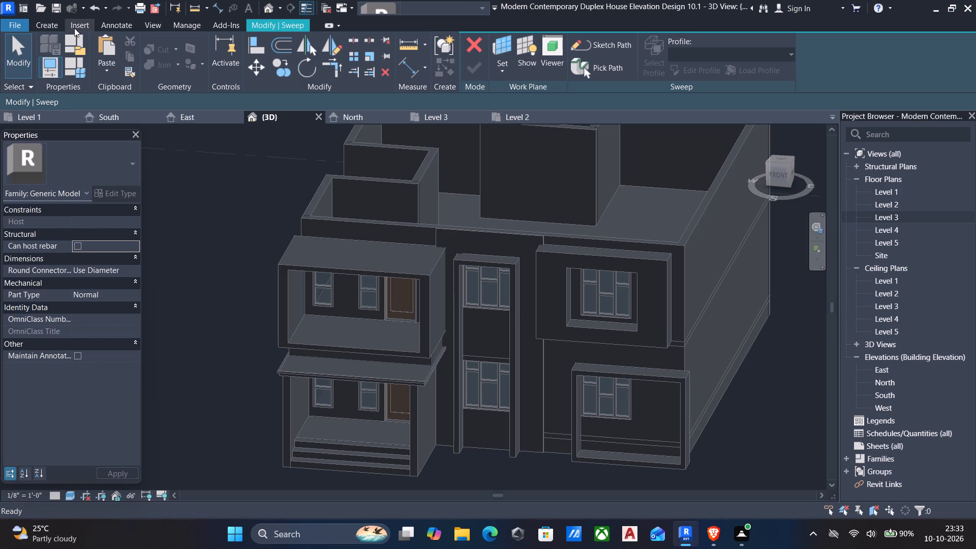
{"action": "left_click", "coordinate": [38, 24]}
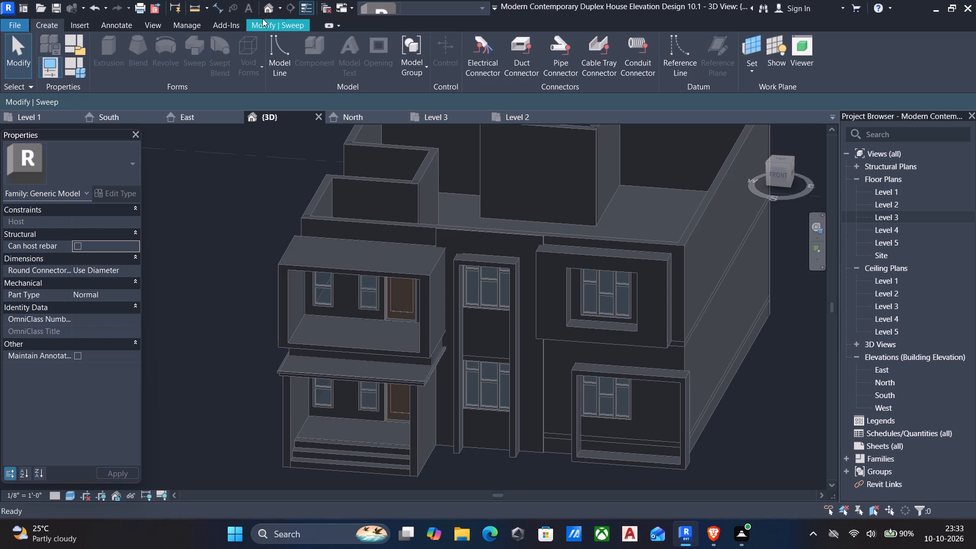
{"action": "left_click", "coordinate": [299, 23]}
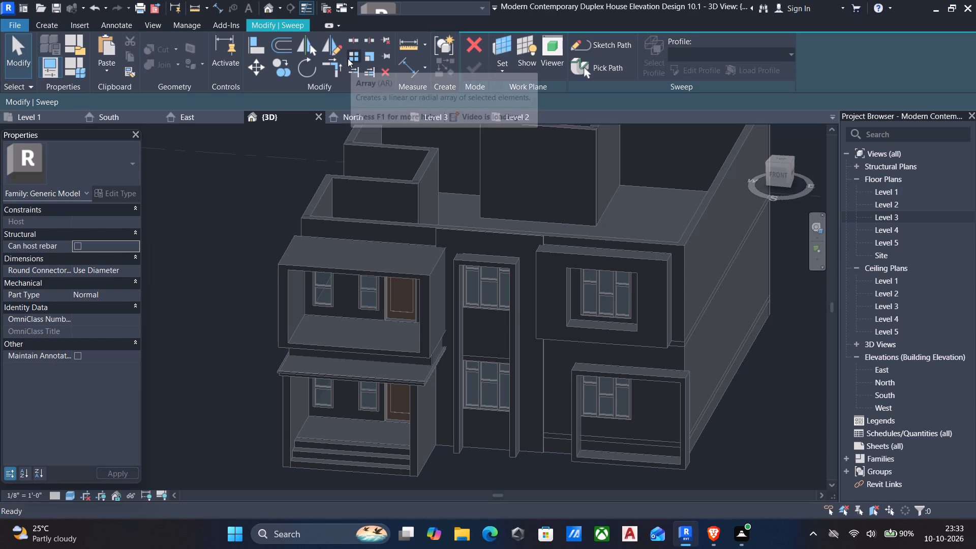
{"action": "left_click", "coordinate": [595, 42]}
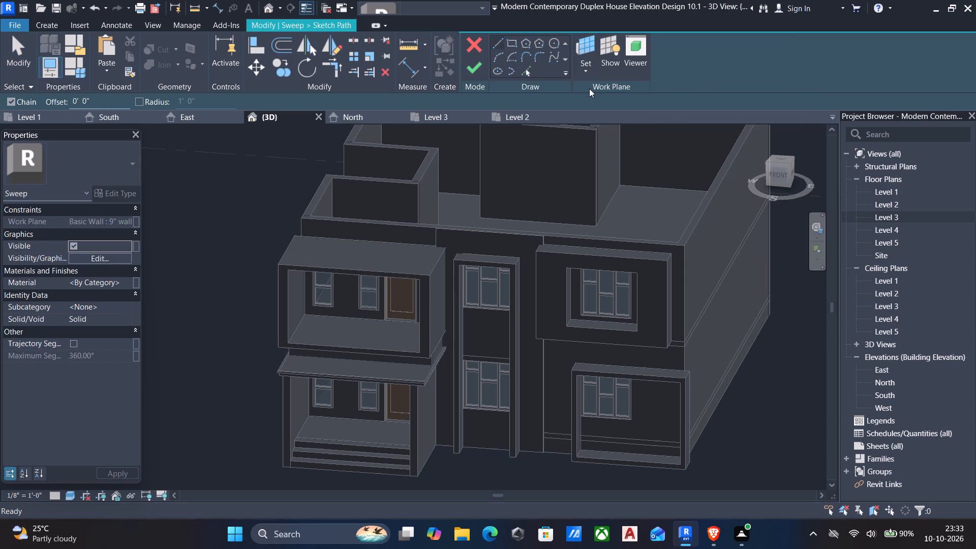
{"action": "left_click", "coordinate": [496, 44]}
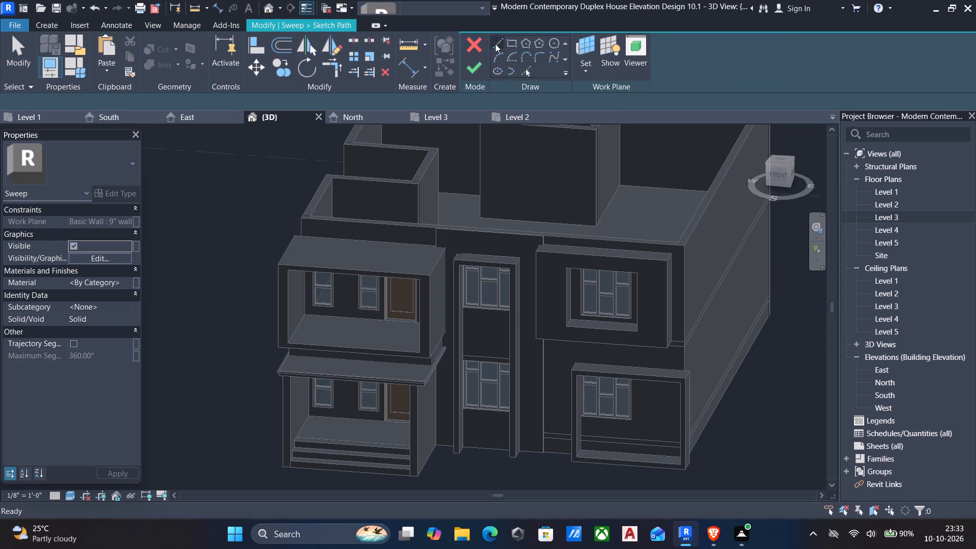
{"action": "left_click", "coordinate": [587, 71]}
{"action": "left_click", "coordinate": [601, 113]}
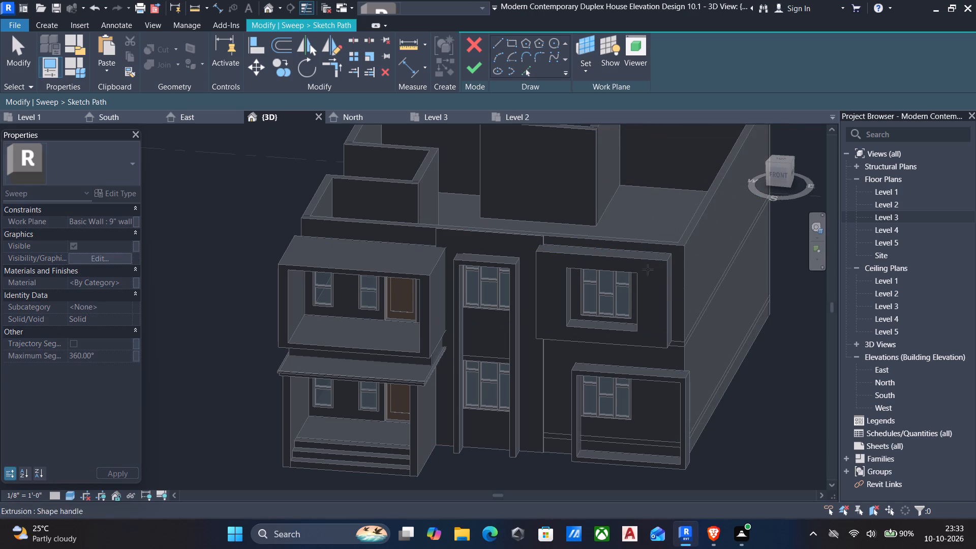
{"action": "left_click", "coordinate": [644, 261]}
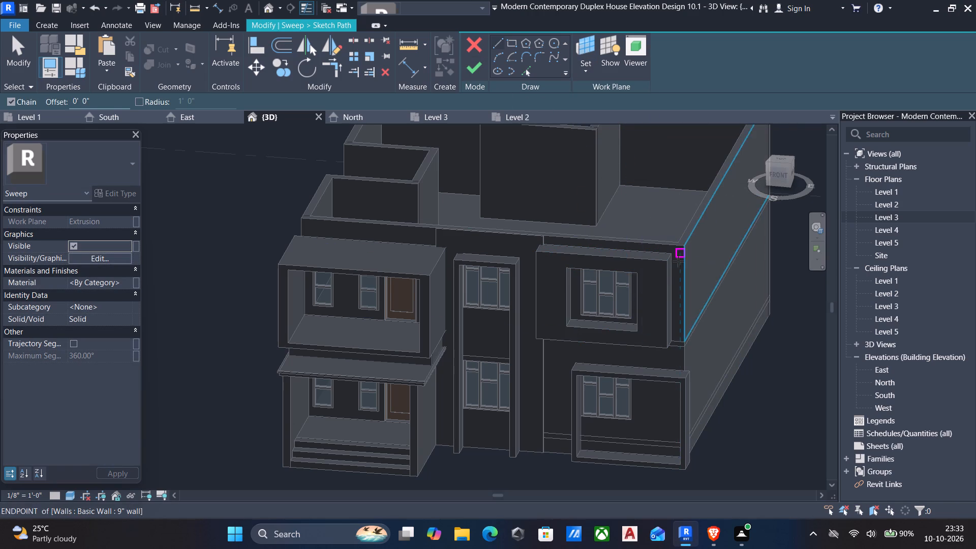
Sketch the sweep path as one line along the full top front edge of the upper-floor window frame and finish it.
{"action": "scroll", "coordinate": [672, 266], "scroll_direction": "up", "scroll_amount": 5}
{"action": "left_click", "coordinate": [659, 254]}
{"action": "scroll", "coordinate": [659, 254], "scroll_direction": "up", "scroll_amount": 1}
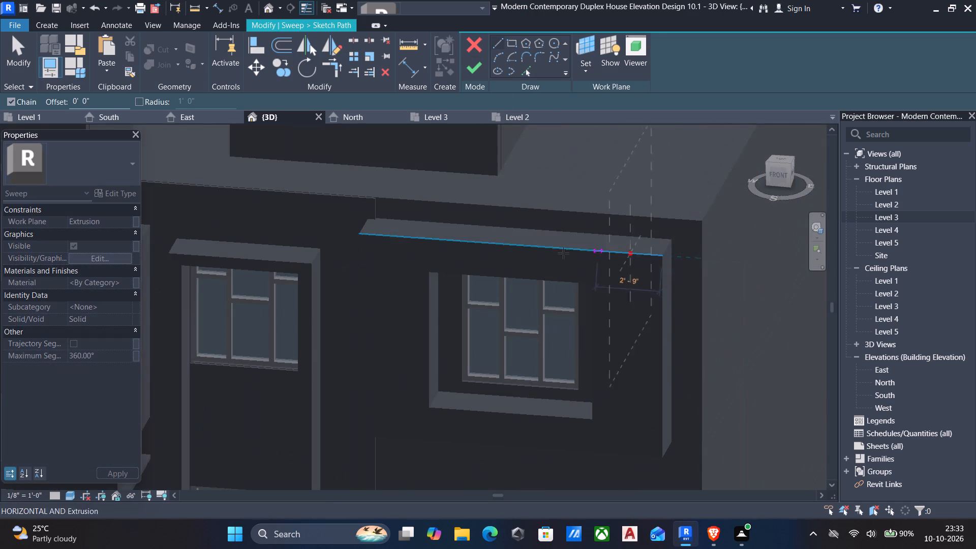
{"action": "left_click", "coordinate": [359, 234]}
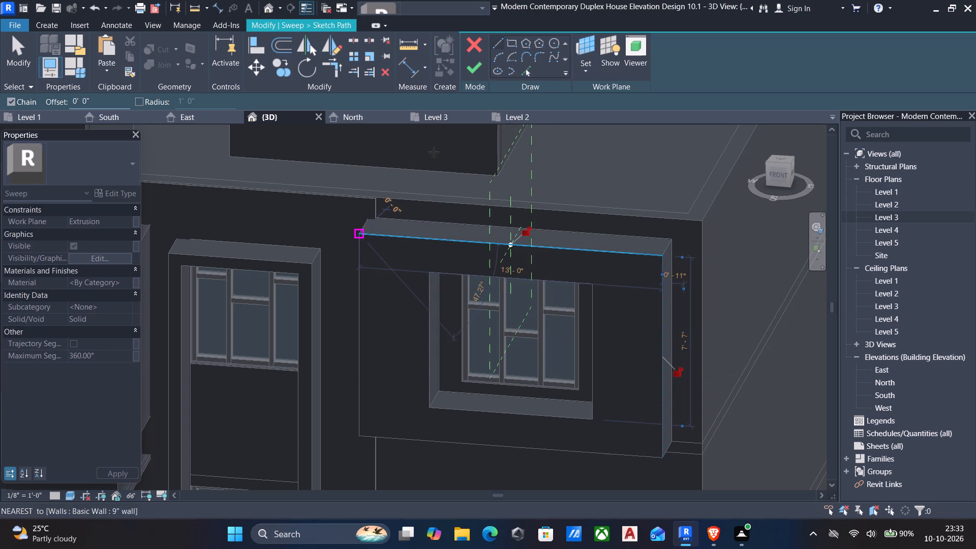
{"action": "key", "text": "Escape"}
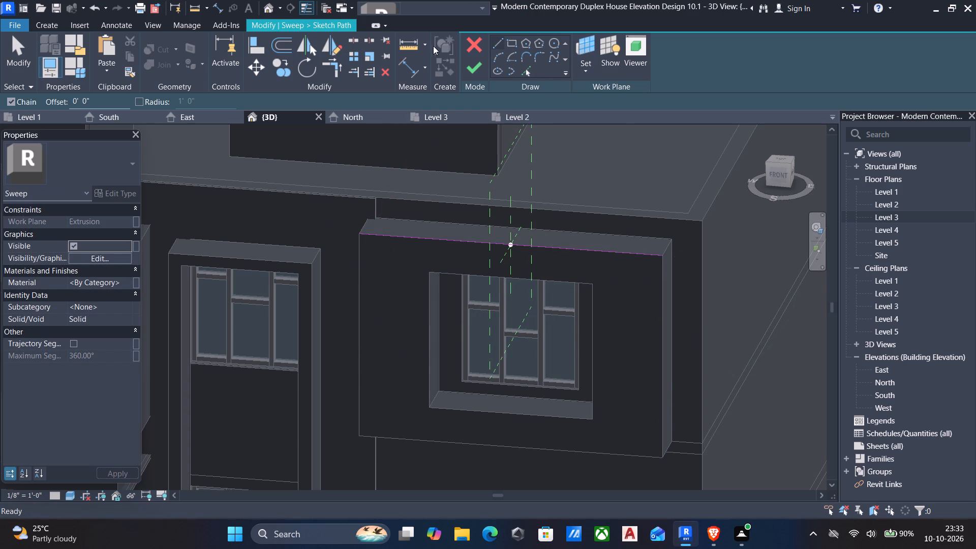
{"action": "left_click", "coordinate": [481, 66]}
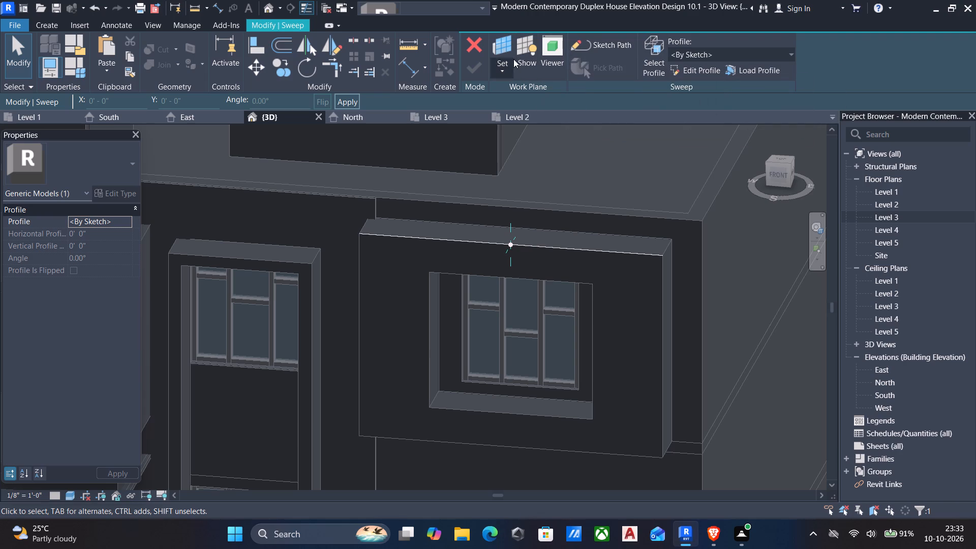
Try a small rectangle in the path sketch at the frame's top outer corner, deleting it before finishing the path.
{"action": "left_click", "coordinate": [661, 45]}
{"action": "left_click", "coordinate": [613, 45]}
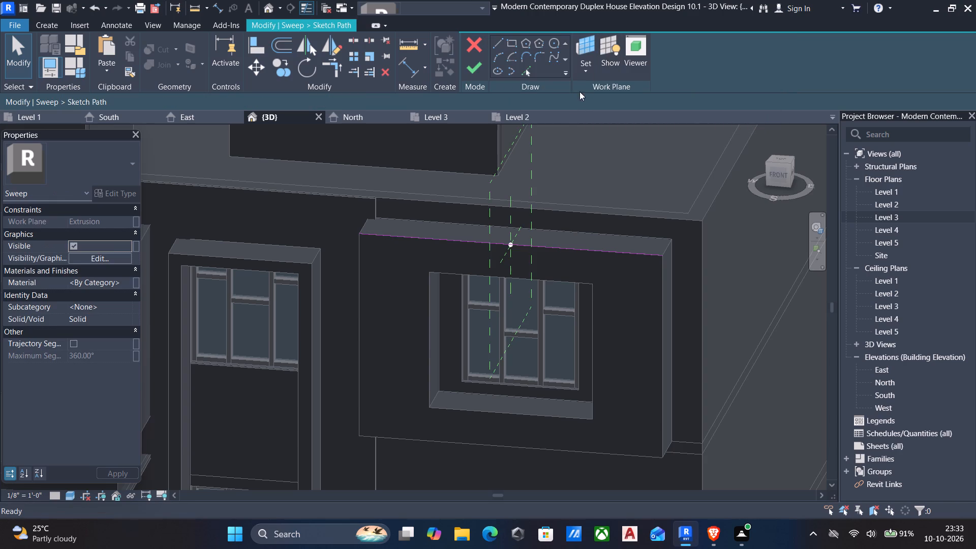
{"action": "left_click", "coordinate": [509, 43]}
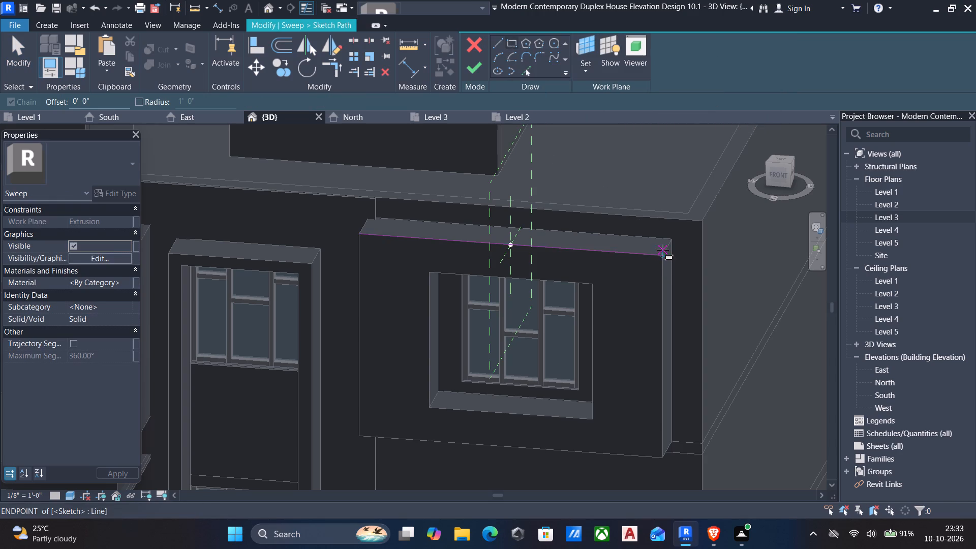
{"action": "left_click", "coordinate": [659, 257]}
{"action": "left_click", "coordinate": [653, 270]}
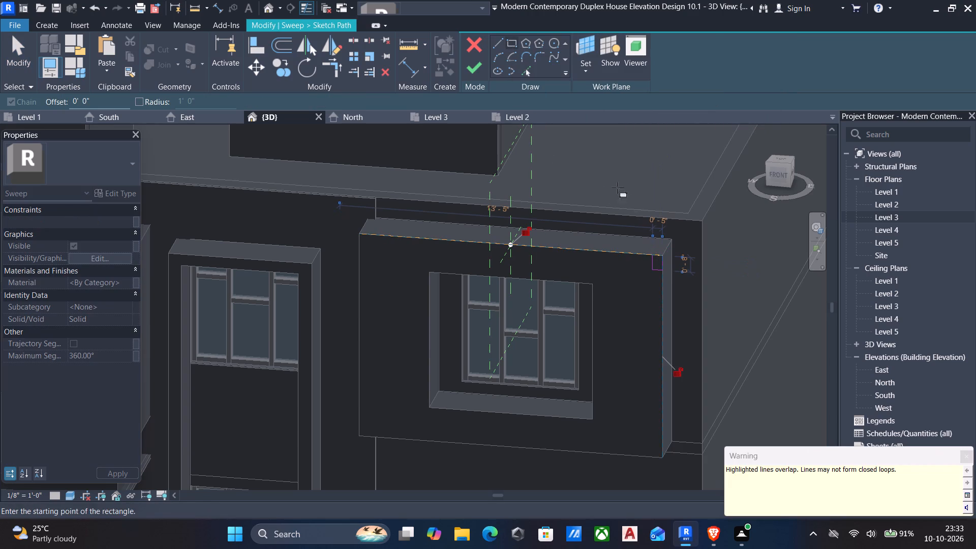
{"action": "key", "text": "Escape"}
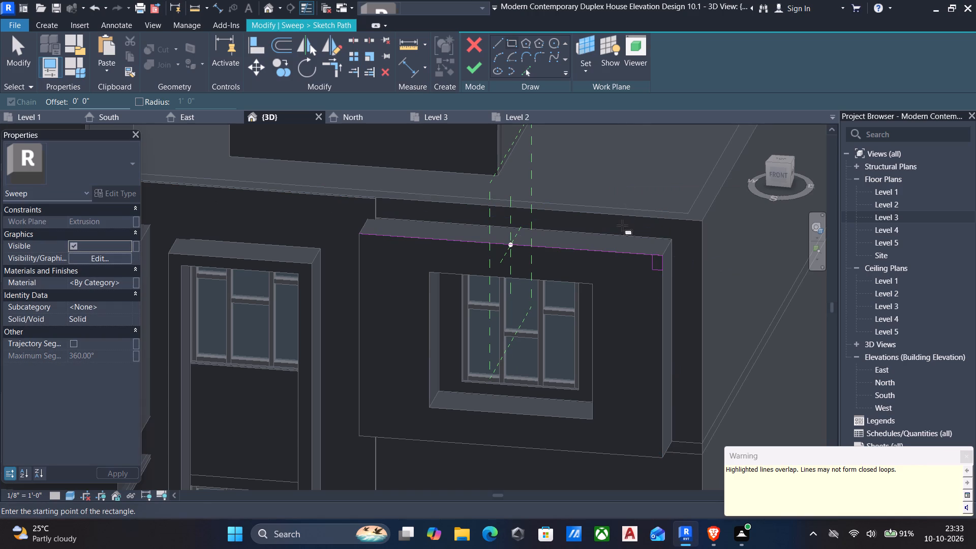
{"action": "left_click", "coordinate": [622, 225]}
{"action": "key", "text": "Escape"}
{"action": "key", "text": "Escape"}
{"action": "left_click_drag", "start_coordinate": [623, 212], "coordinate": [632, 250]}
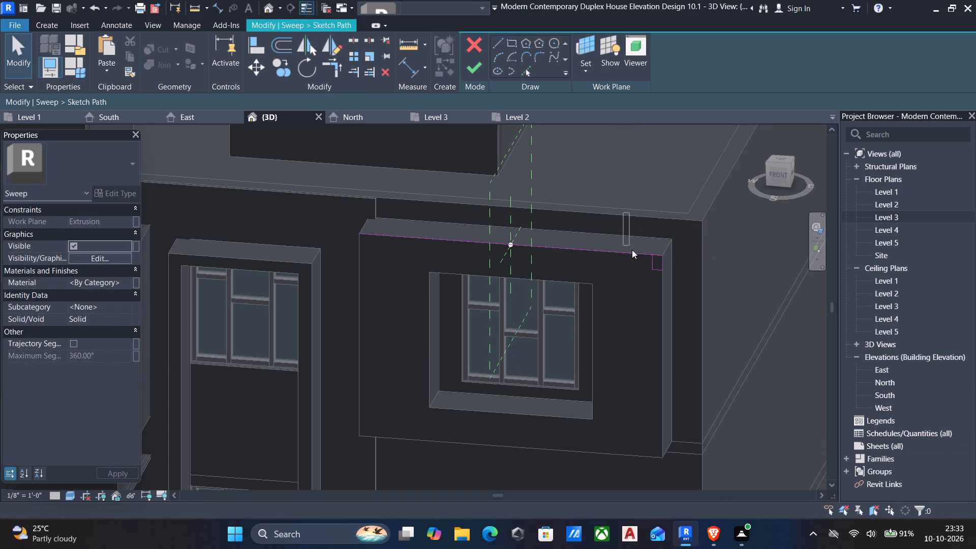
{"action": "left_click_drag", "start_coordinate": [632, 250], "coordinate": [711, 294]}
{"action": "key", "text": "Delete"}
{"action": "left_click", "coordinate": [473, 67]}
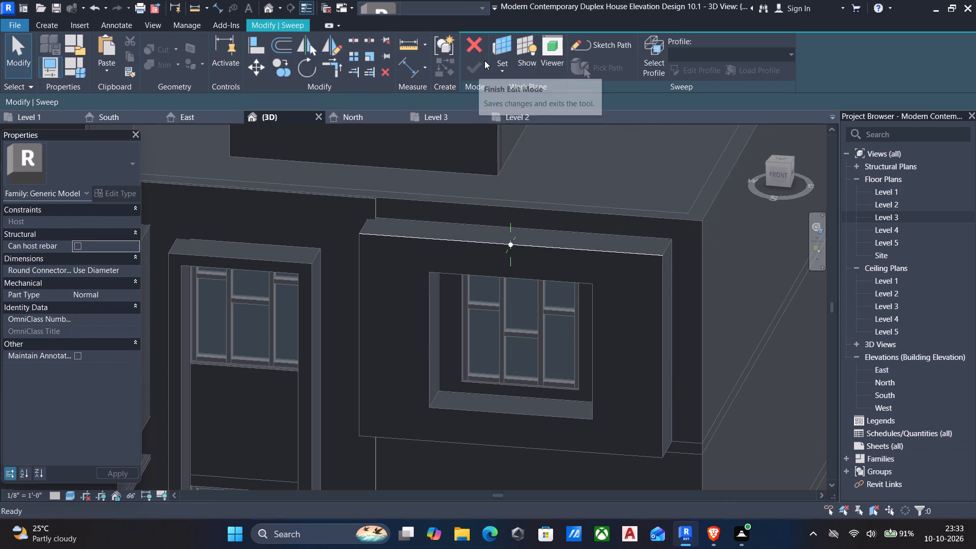
Assign the Wall Sweep-Brick Soldier Course:2 Bricks profile to the path and finish the sweep.
{"action": "left_click", "coordinate": [775, 55]}
{"action": "left_click", "coordinate": [775, 55]}
{"action": "left_click", "coordinate": [651, 52]}
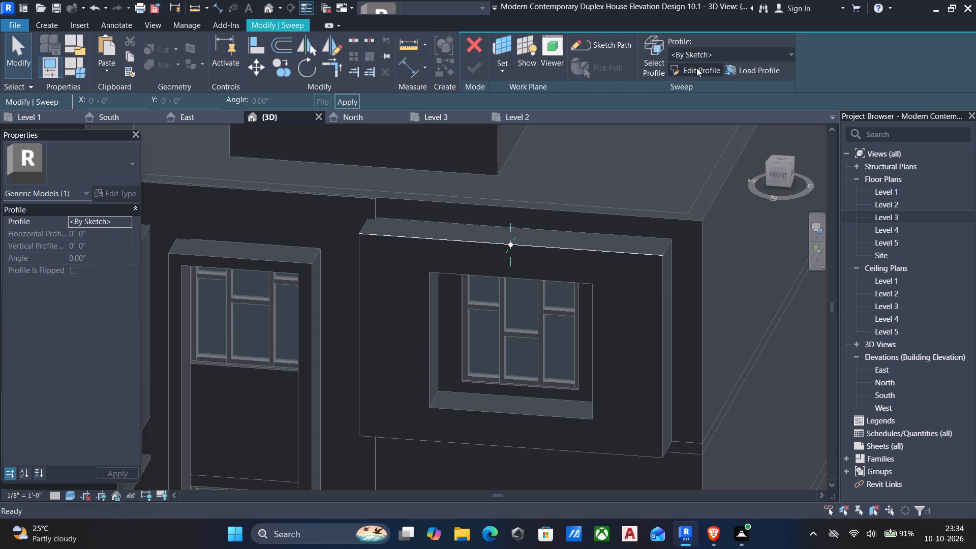
{"action": "left_click", "coordinate": [745, 67]}
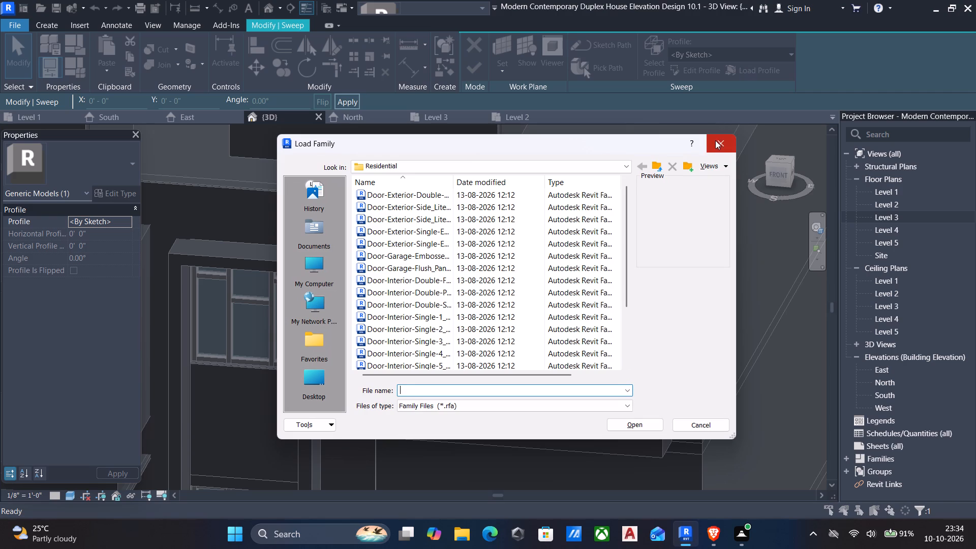
{"action": "left_click", "coordinate": [715, 140]}
{"action": "left_click", "coordinate": [774, 54]}
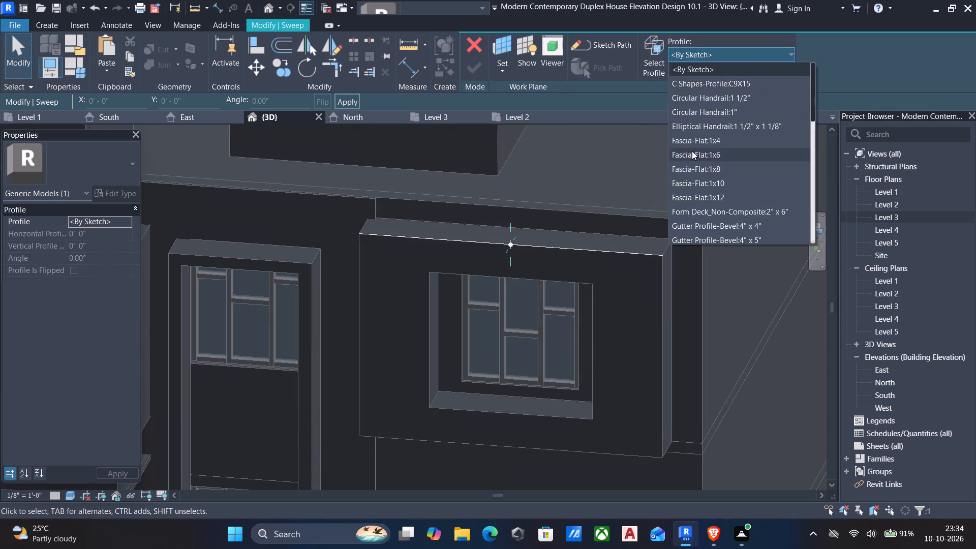
{"action": "scroll", "coordinate": [691, 150], "scroll_direction": "down", "scroll_amount": 4}
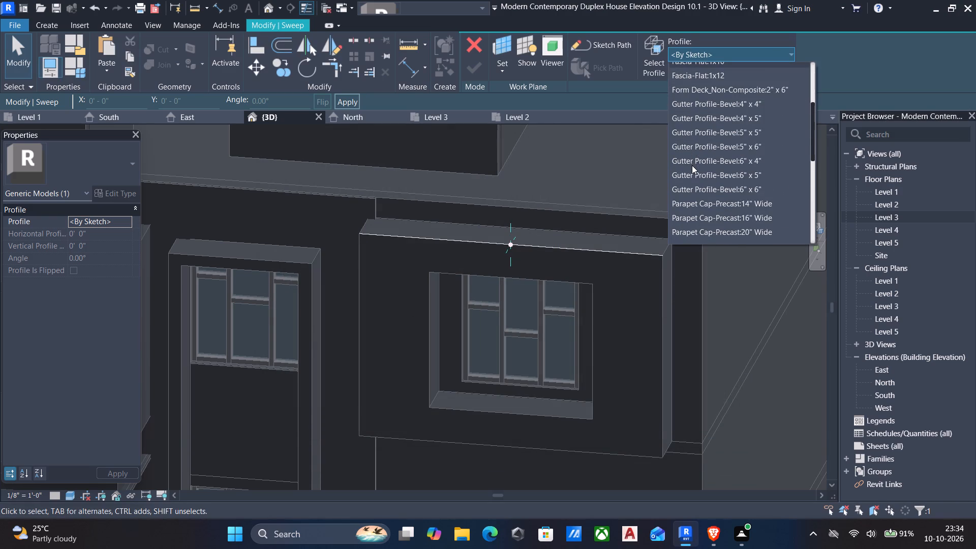
{"action": "scroll", "coordinate": [692, 166], "scroll_direction": "down", "scroll_amount": 7}
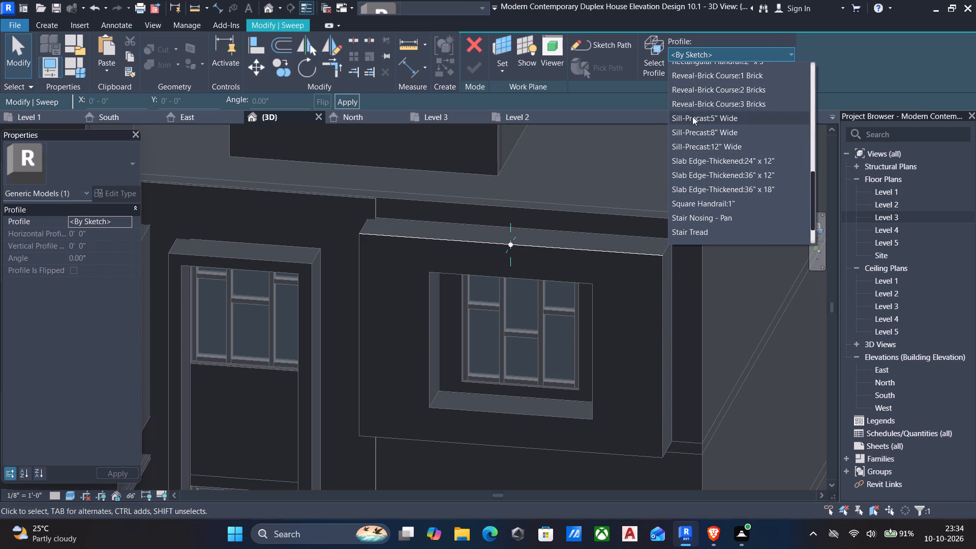
{"action": "scroll", "coordinate": [692, 121], "scroll_direction": "down", "scroll_amount": 6}
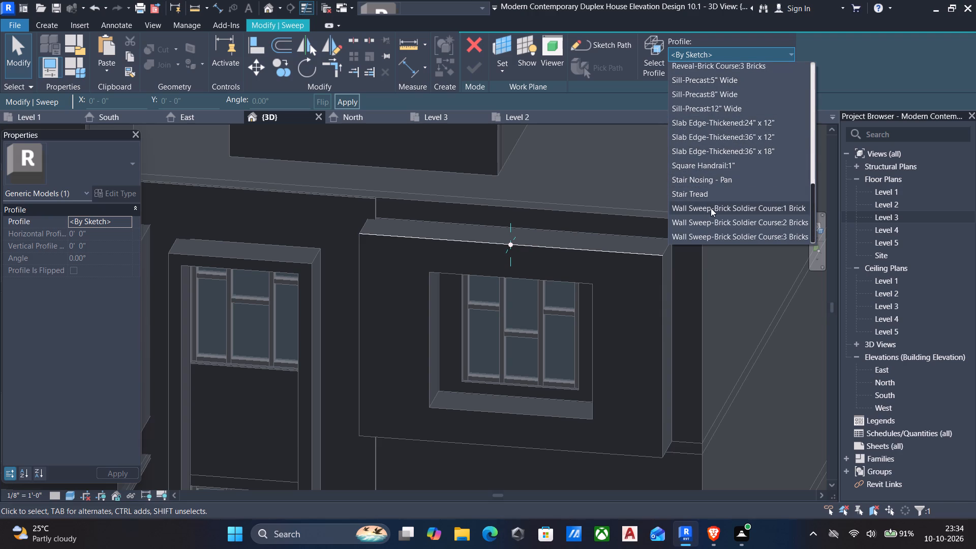
{"action": "left_click", "coordinate": [717, 221]}
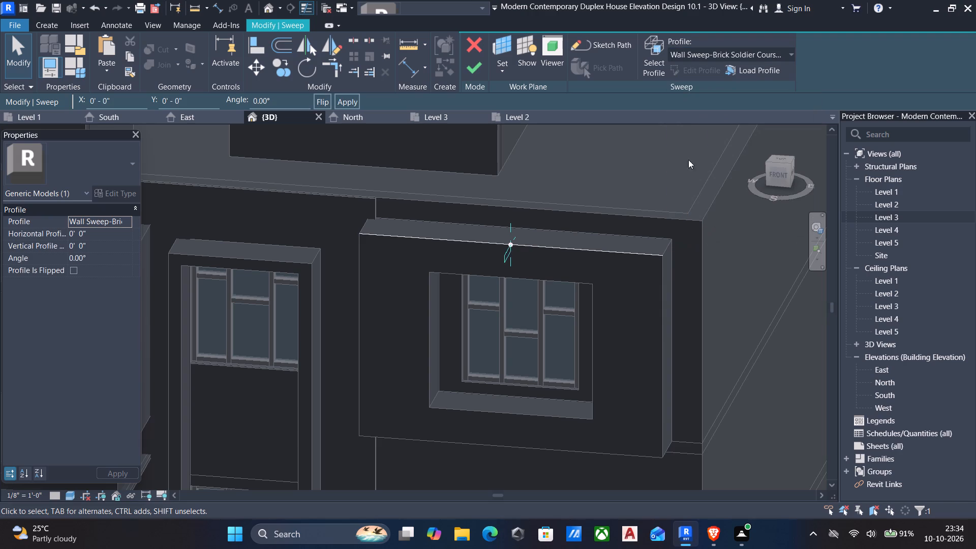
{"action": "left_click", "coordinate": [469, 69]}
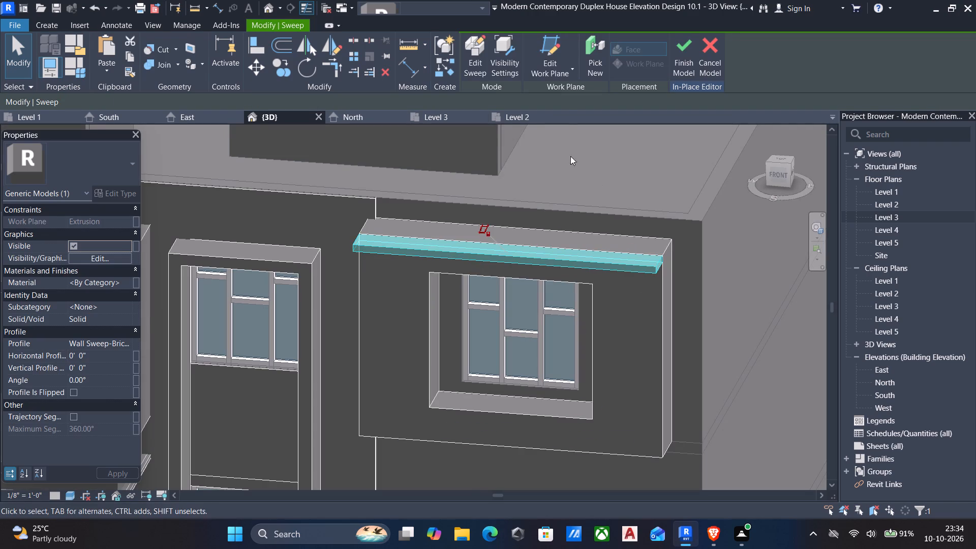
Open the moulding sweep along the upper-floor window frame's top edge for editing and enter its path sketch.
{"action": "key", "text": "Escape"}
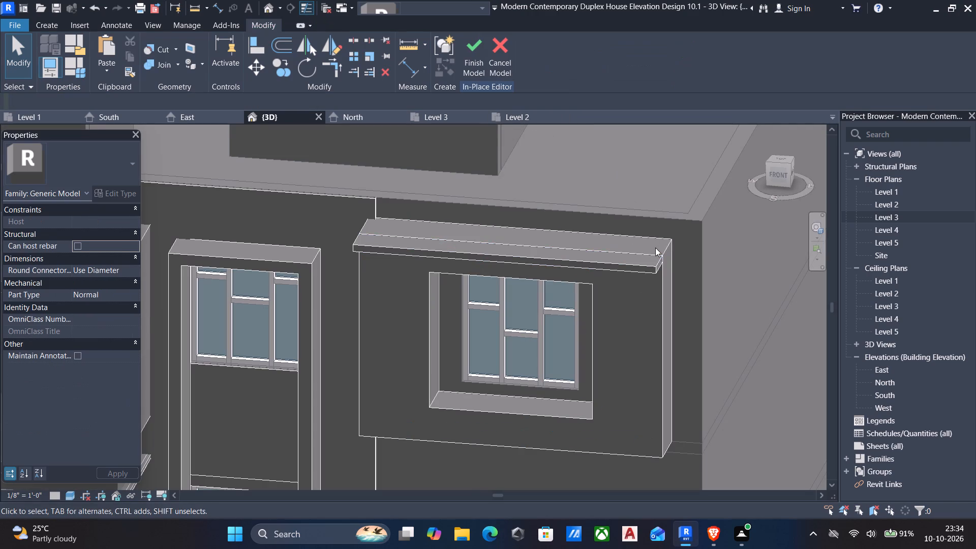
{"action": "left_click", "coordinate": [633, 264]}
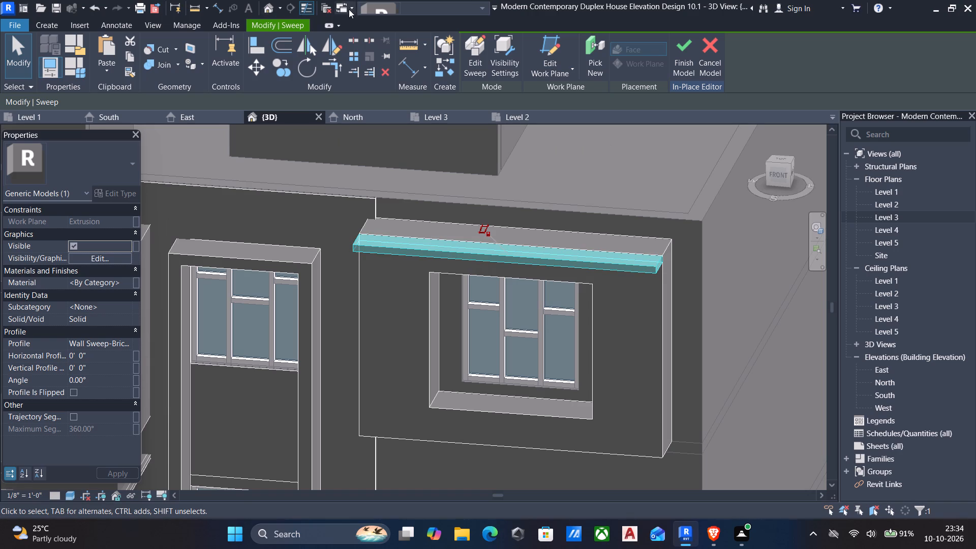
{"action": "left_click", "coordinate": [477, 55]}
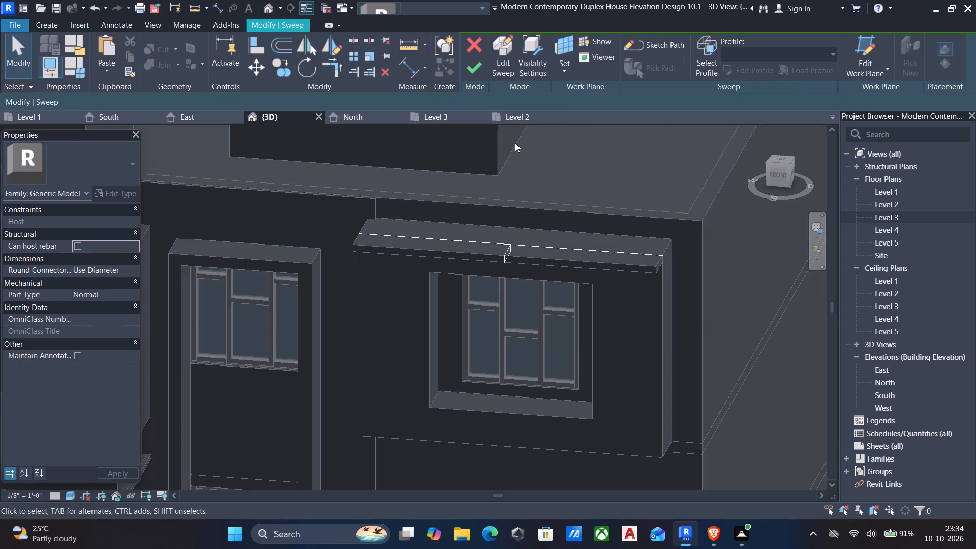
{"action": "left_click", "coordinate": [509, 248]}
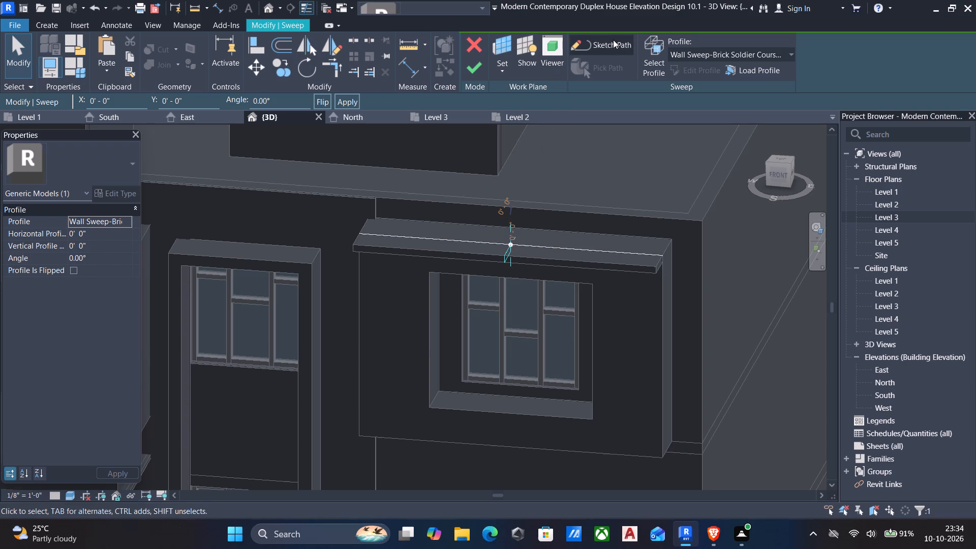
{"action": "left_click", "coordinate": [600, 46]}
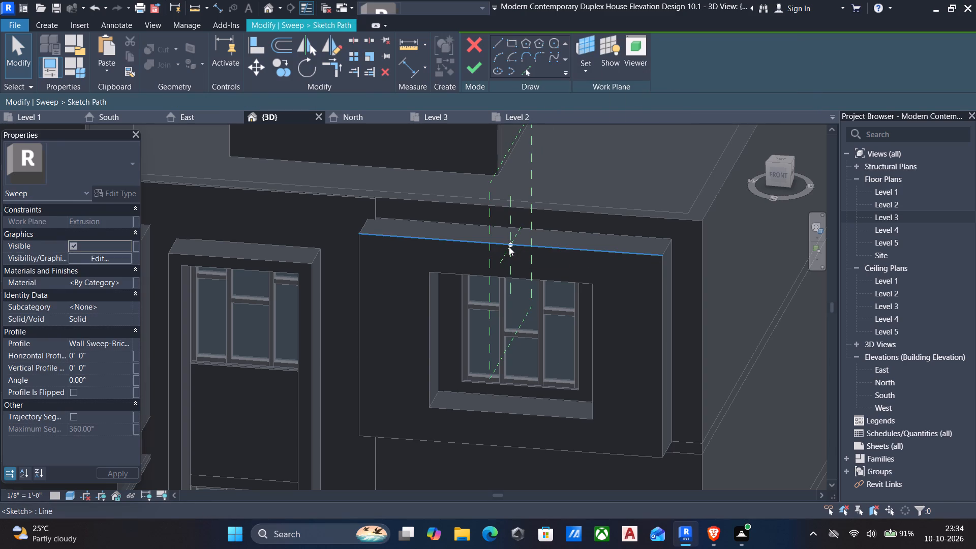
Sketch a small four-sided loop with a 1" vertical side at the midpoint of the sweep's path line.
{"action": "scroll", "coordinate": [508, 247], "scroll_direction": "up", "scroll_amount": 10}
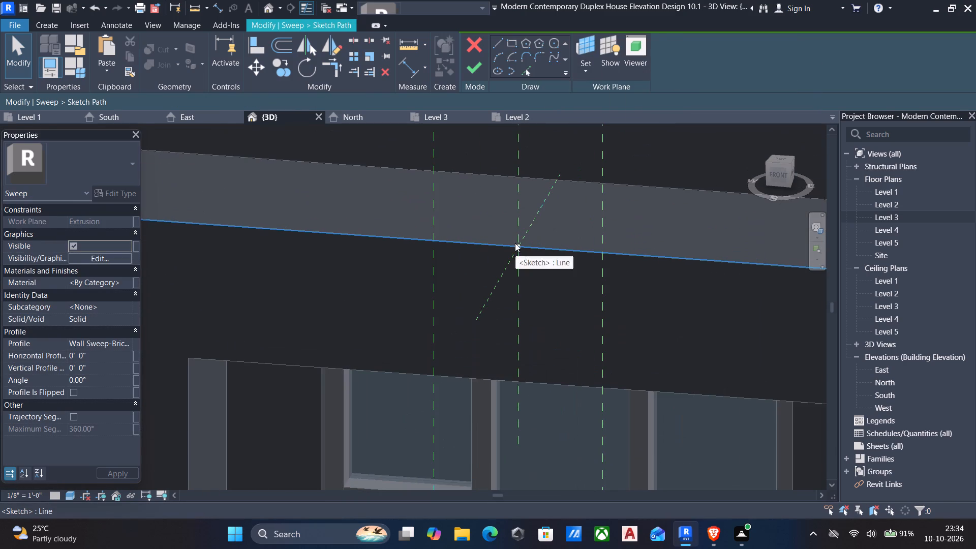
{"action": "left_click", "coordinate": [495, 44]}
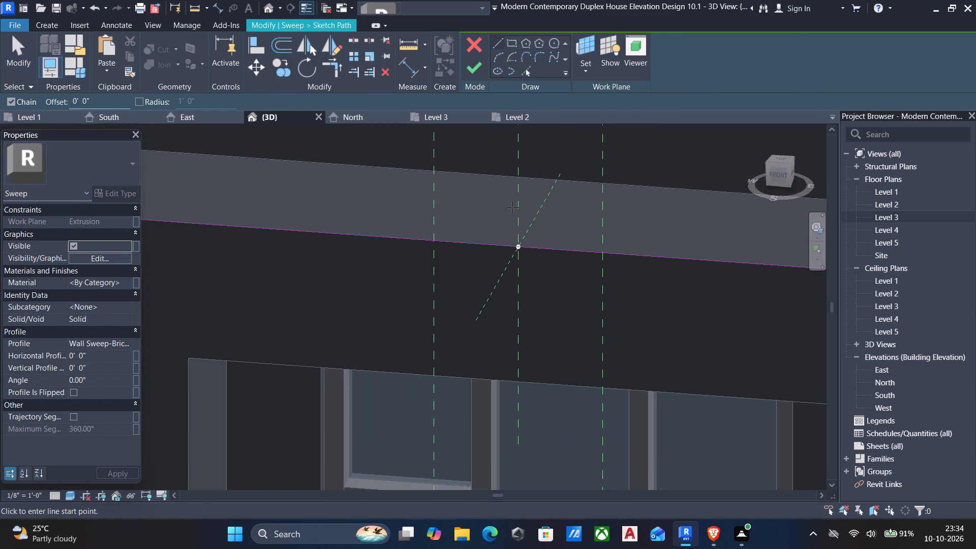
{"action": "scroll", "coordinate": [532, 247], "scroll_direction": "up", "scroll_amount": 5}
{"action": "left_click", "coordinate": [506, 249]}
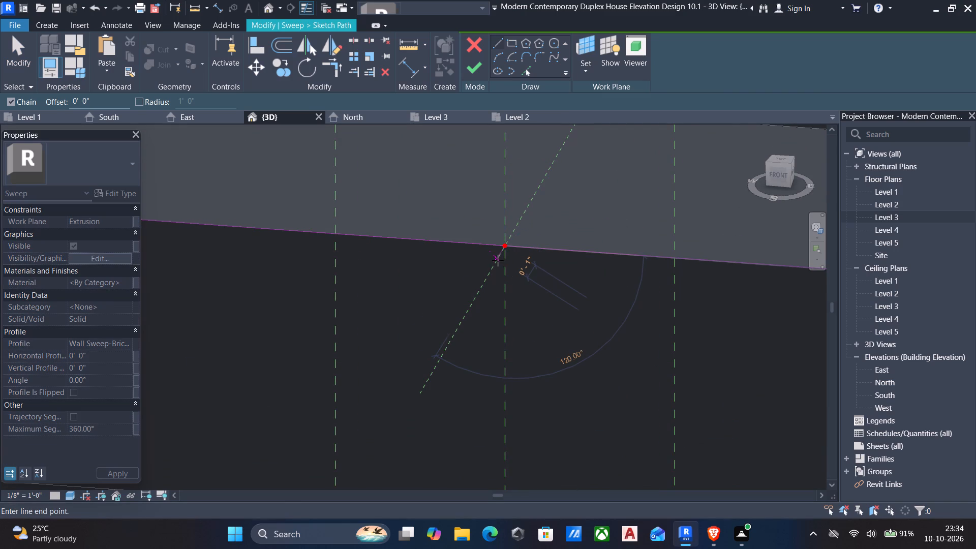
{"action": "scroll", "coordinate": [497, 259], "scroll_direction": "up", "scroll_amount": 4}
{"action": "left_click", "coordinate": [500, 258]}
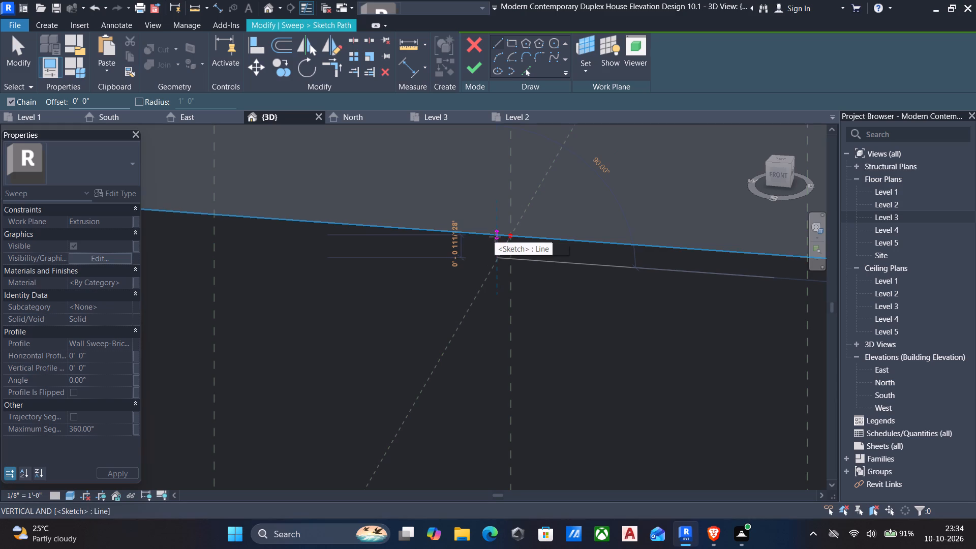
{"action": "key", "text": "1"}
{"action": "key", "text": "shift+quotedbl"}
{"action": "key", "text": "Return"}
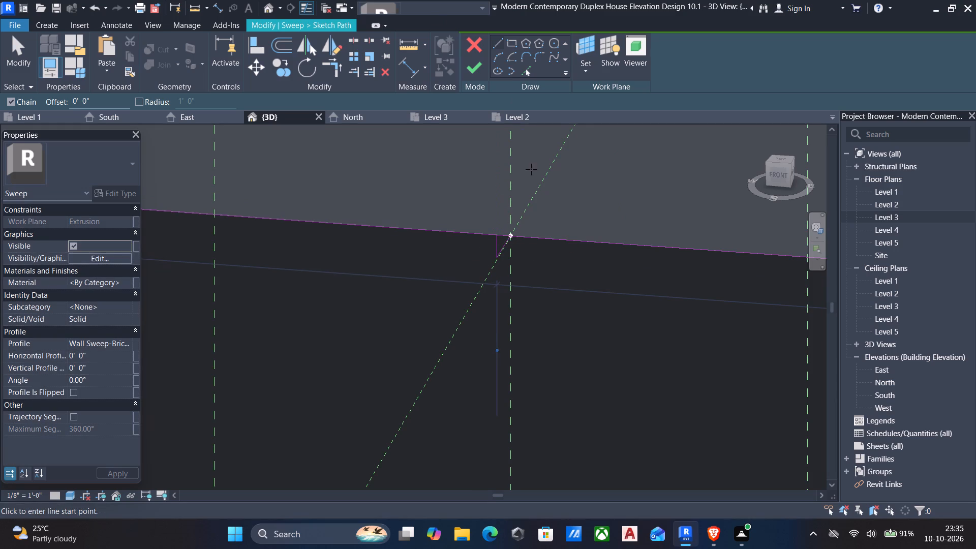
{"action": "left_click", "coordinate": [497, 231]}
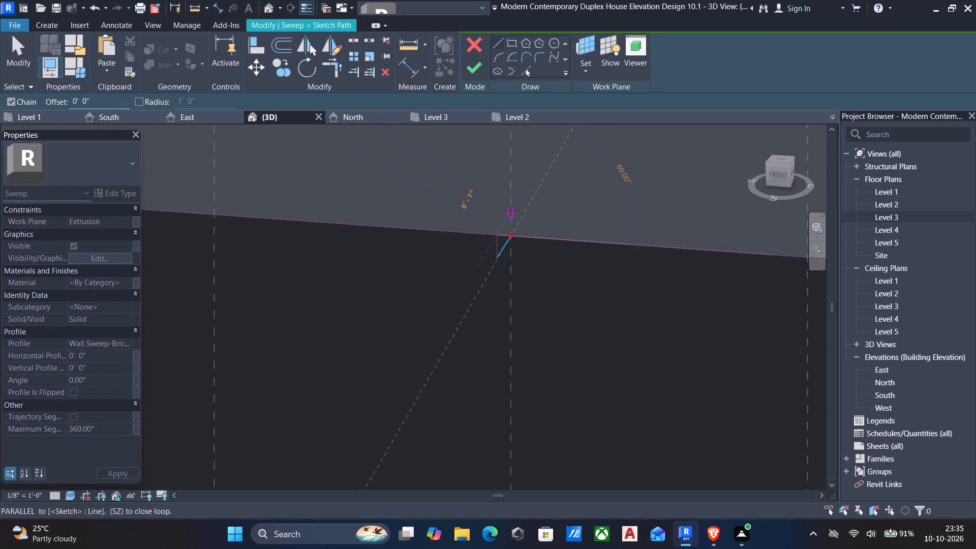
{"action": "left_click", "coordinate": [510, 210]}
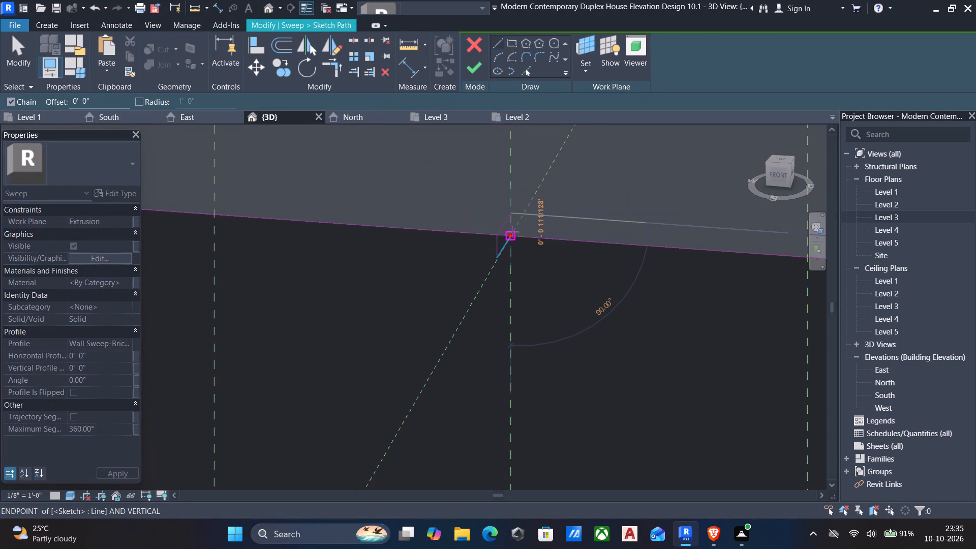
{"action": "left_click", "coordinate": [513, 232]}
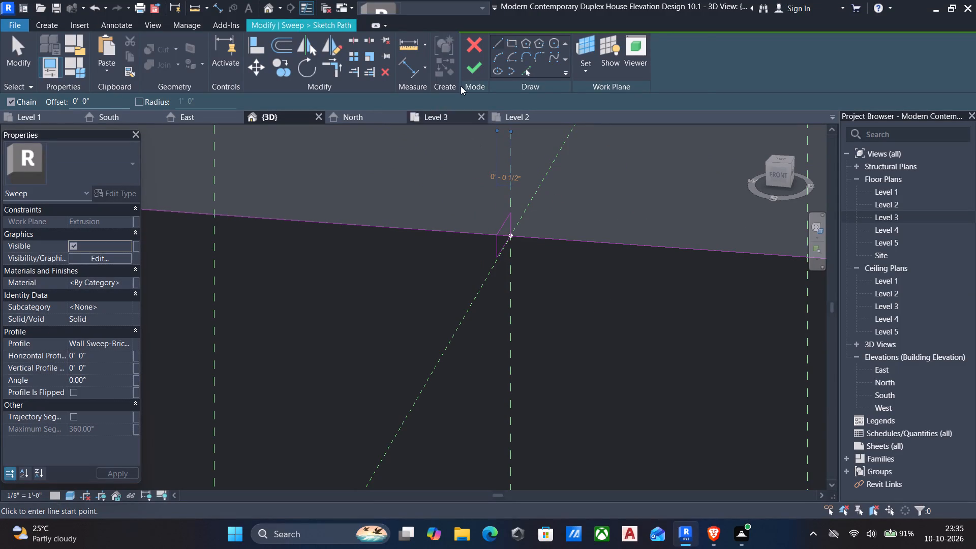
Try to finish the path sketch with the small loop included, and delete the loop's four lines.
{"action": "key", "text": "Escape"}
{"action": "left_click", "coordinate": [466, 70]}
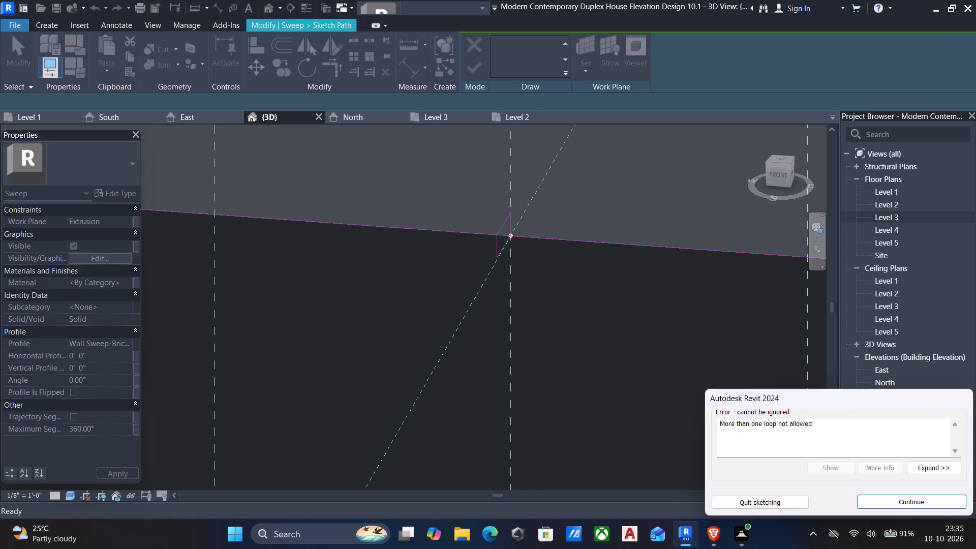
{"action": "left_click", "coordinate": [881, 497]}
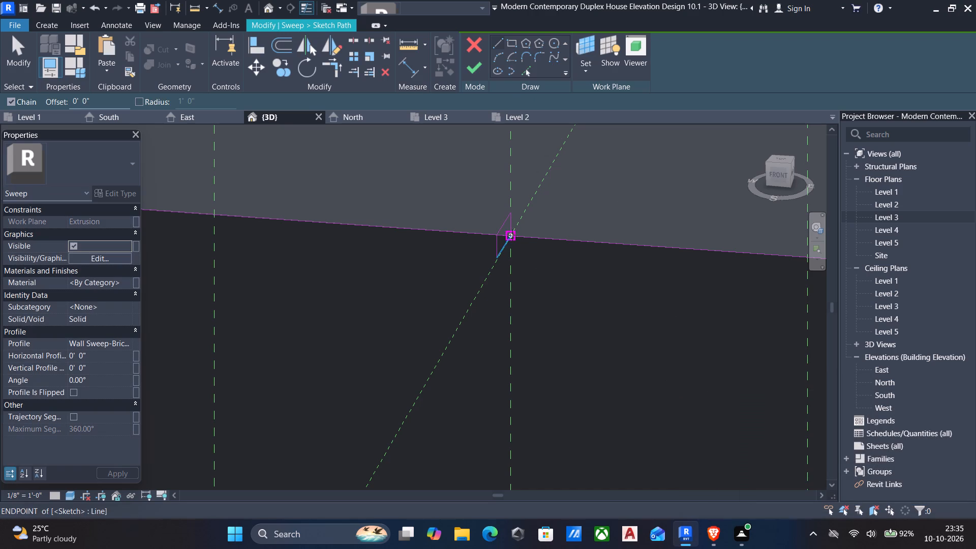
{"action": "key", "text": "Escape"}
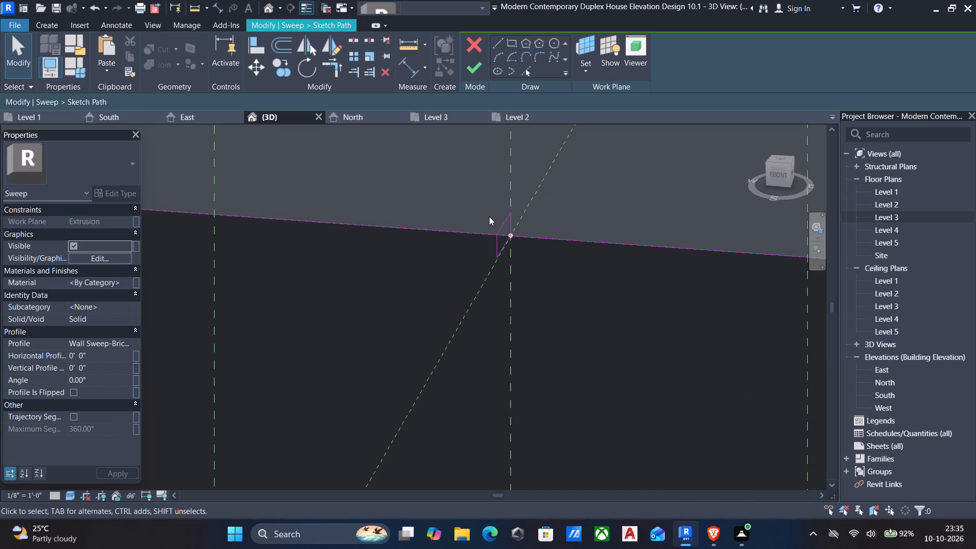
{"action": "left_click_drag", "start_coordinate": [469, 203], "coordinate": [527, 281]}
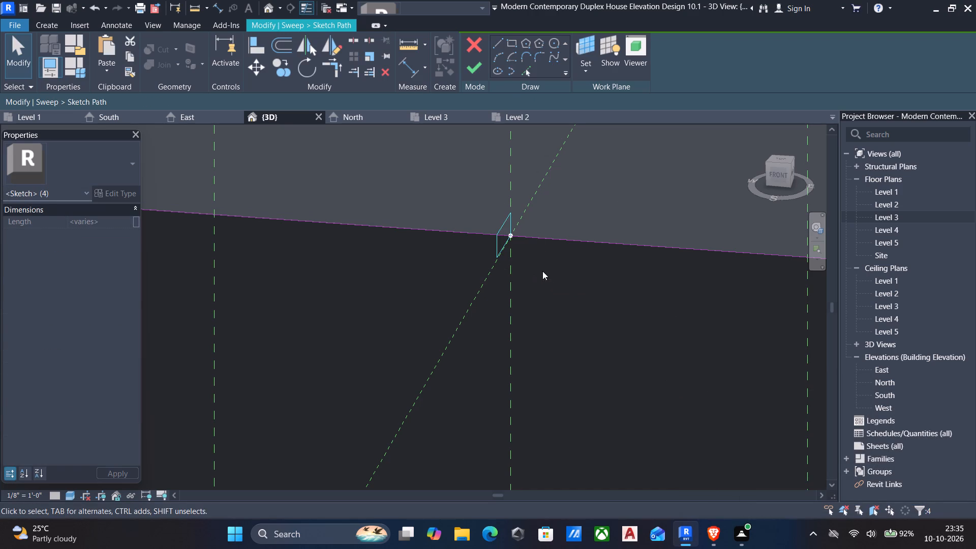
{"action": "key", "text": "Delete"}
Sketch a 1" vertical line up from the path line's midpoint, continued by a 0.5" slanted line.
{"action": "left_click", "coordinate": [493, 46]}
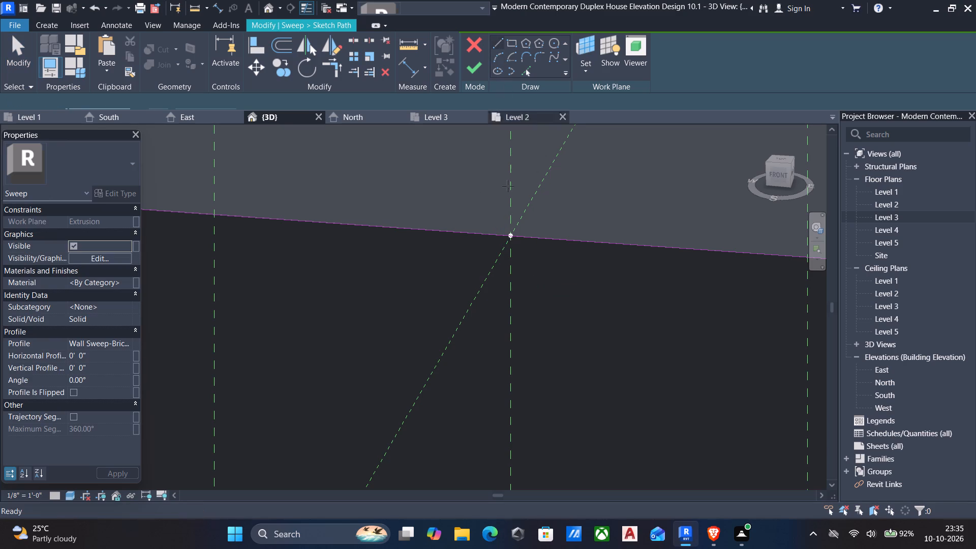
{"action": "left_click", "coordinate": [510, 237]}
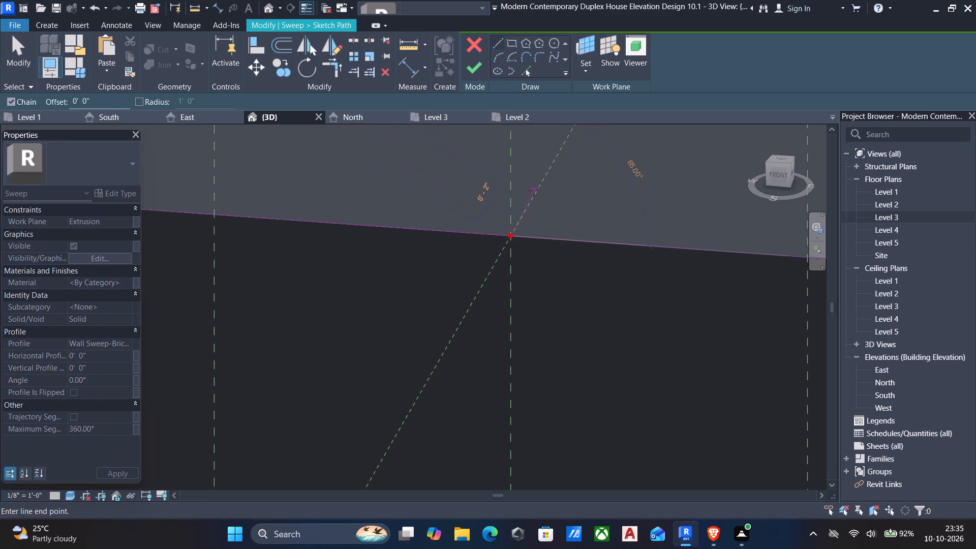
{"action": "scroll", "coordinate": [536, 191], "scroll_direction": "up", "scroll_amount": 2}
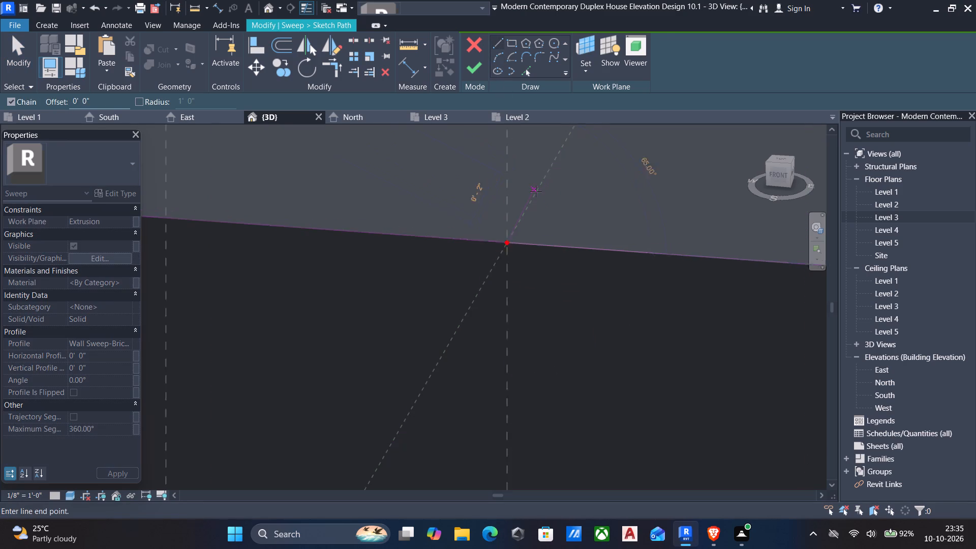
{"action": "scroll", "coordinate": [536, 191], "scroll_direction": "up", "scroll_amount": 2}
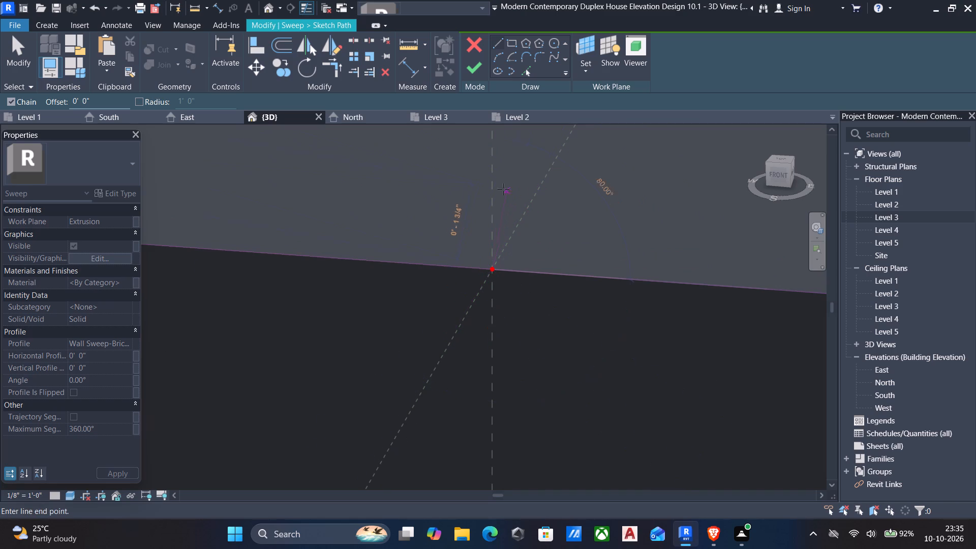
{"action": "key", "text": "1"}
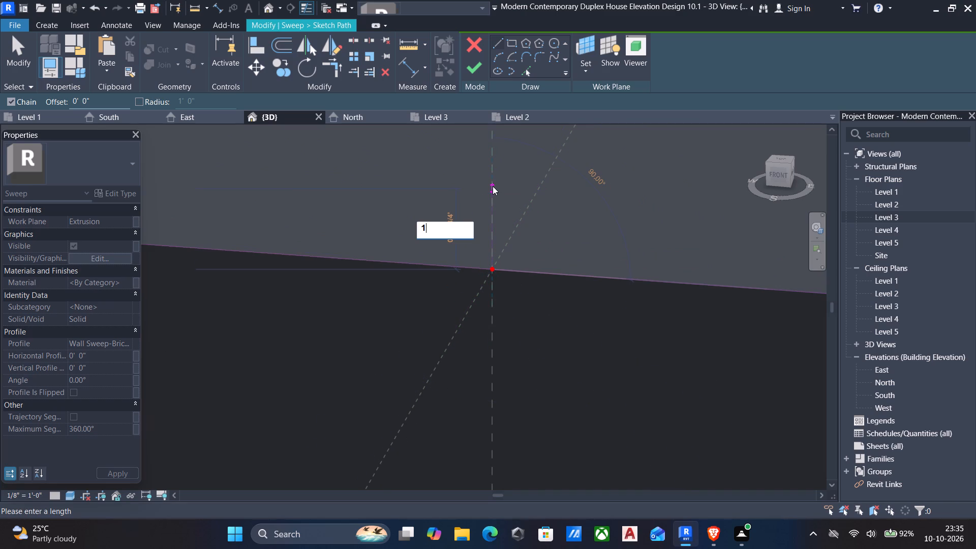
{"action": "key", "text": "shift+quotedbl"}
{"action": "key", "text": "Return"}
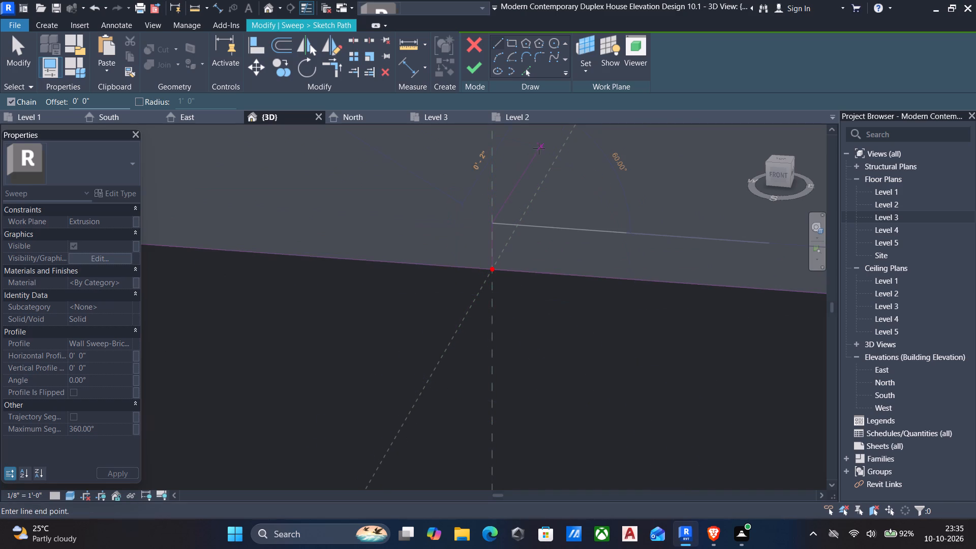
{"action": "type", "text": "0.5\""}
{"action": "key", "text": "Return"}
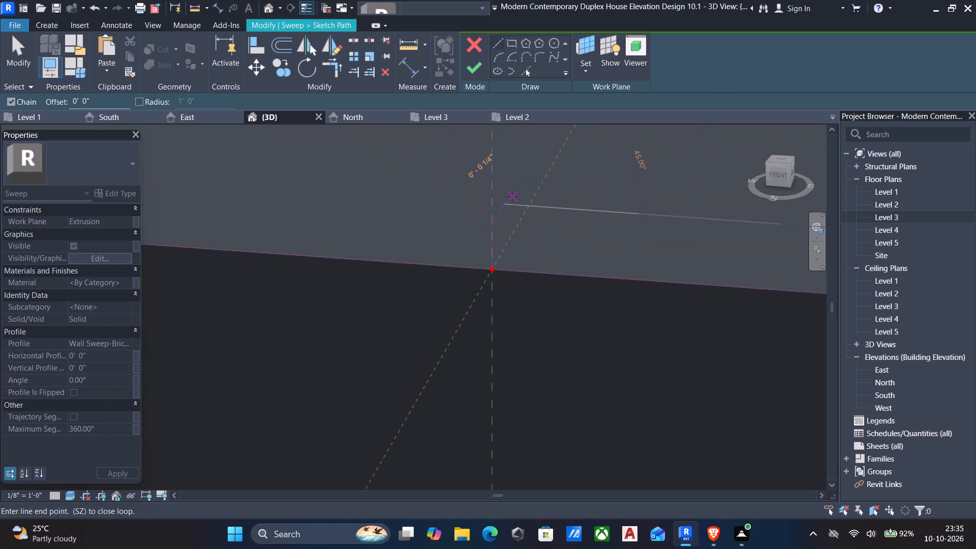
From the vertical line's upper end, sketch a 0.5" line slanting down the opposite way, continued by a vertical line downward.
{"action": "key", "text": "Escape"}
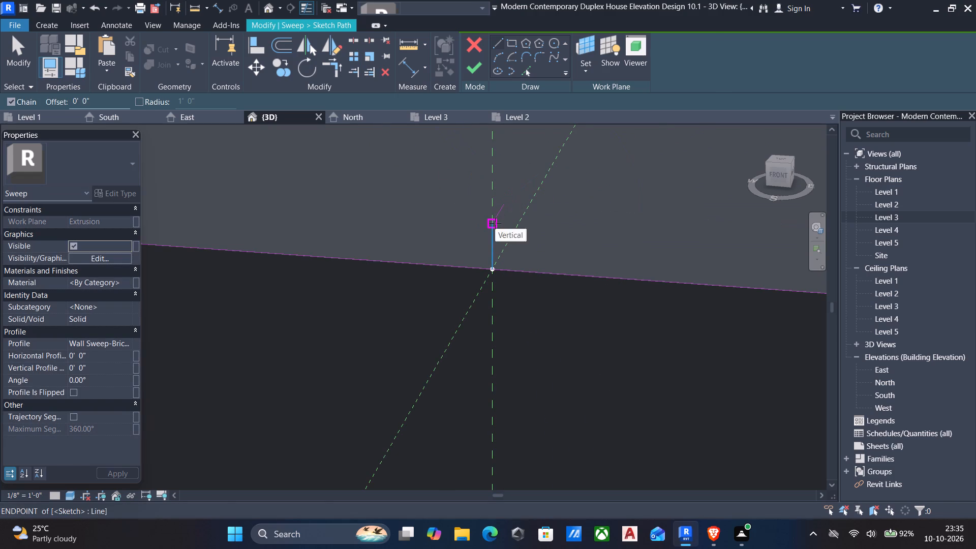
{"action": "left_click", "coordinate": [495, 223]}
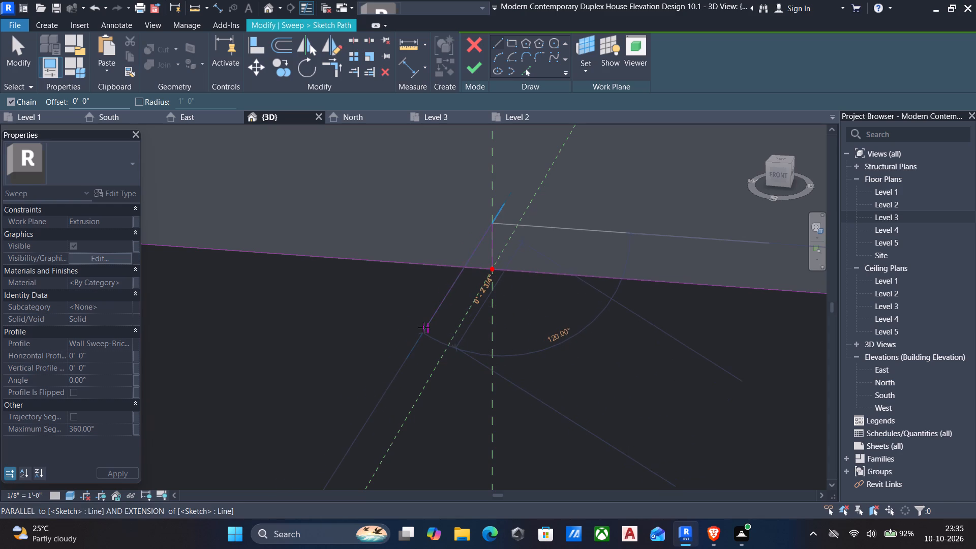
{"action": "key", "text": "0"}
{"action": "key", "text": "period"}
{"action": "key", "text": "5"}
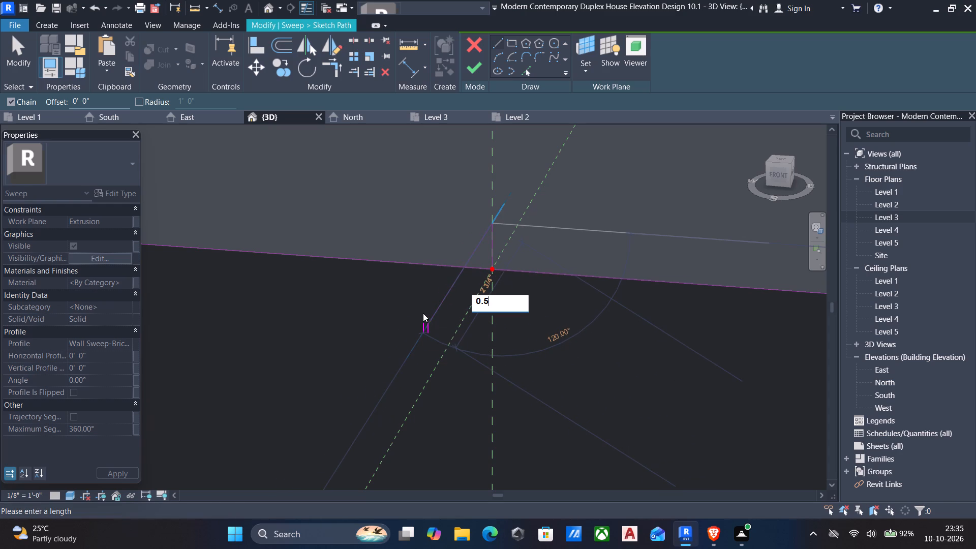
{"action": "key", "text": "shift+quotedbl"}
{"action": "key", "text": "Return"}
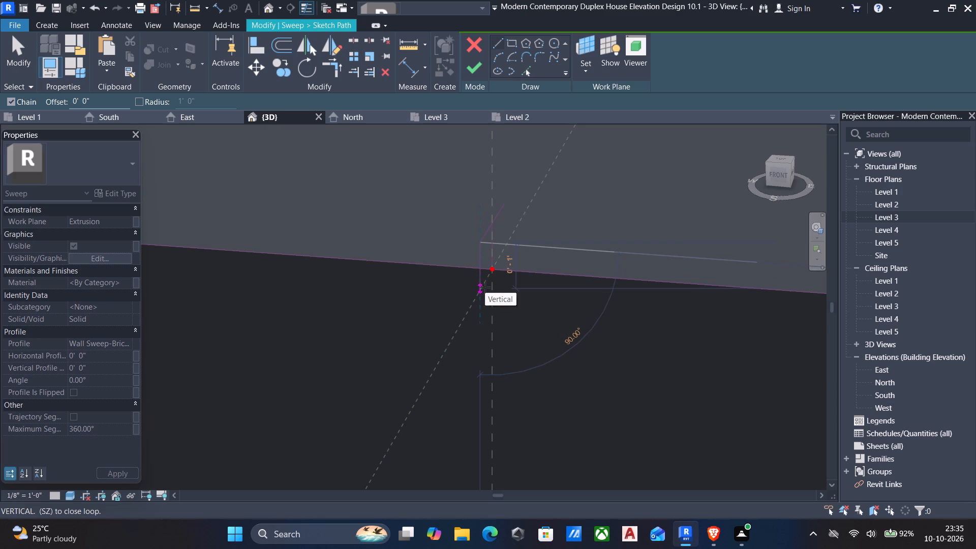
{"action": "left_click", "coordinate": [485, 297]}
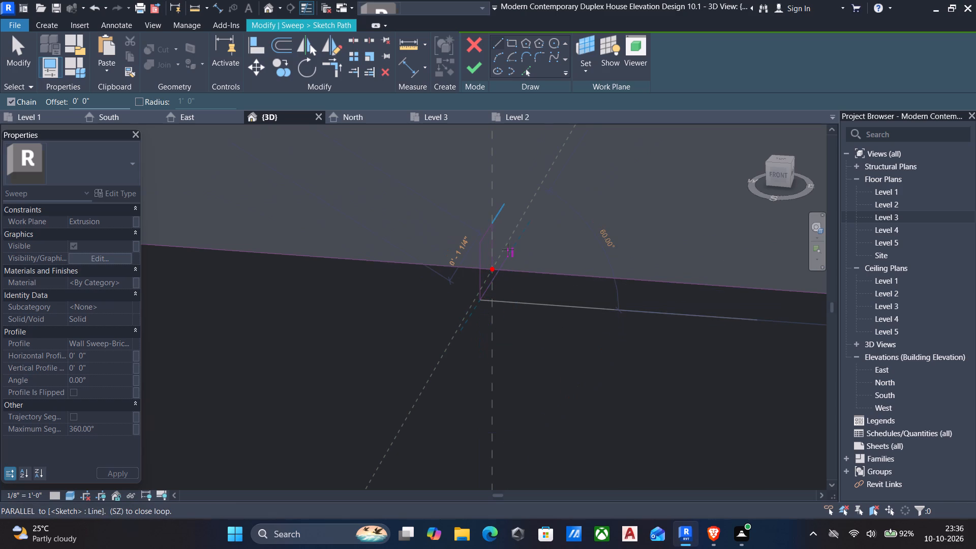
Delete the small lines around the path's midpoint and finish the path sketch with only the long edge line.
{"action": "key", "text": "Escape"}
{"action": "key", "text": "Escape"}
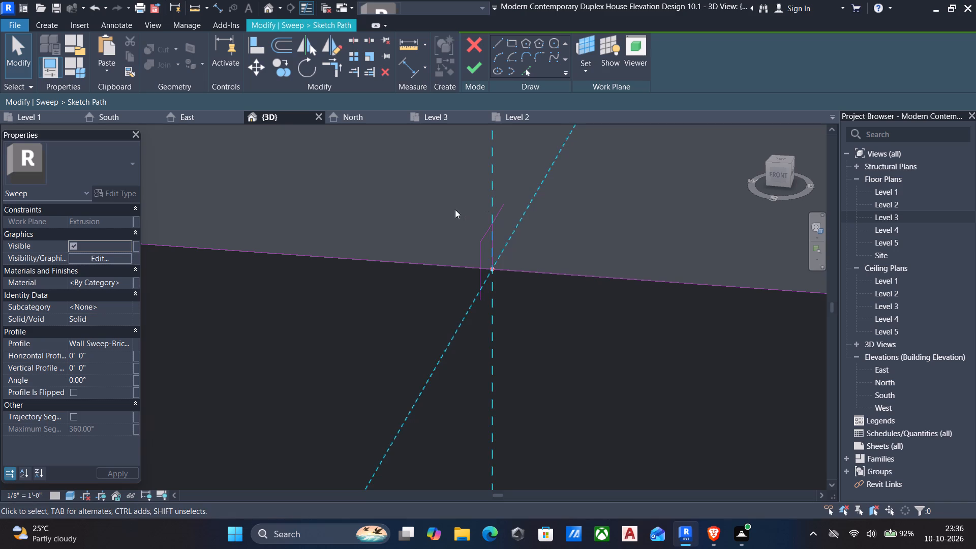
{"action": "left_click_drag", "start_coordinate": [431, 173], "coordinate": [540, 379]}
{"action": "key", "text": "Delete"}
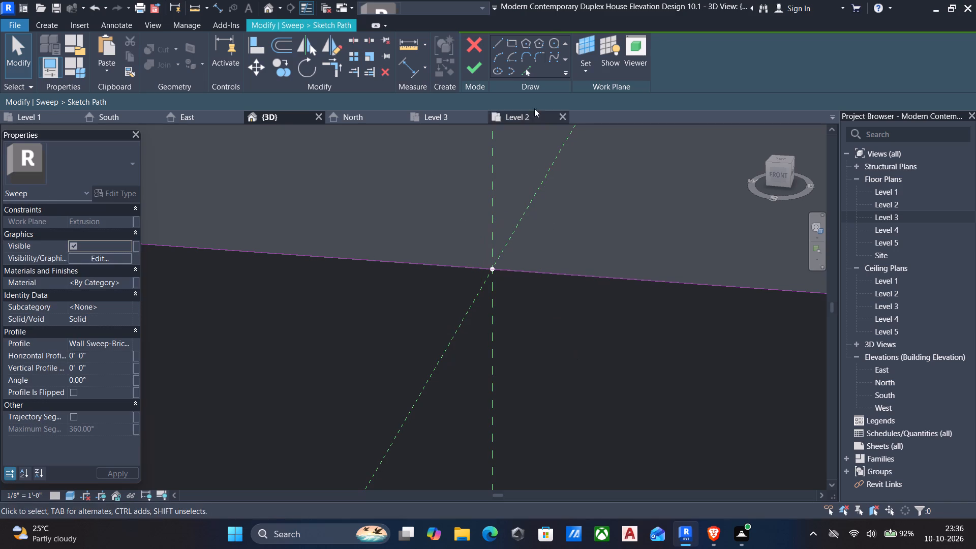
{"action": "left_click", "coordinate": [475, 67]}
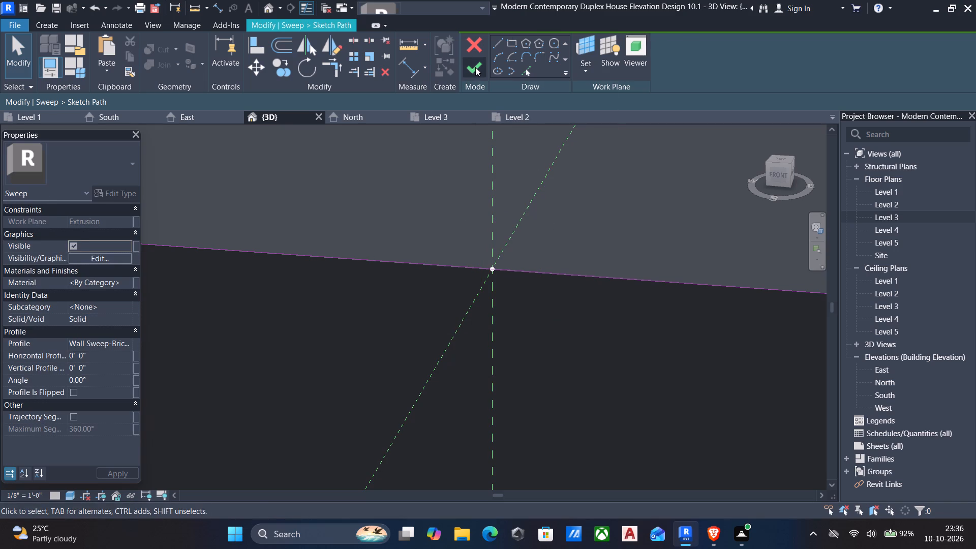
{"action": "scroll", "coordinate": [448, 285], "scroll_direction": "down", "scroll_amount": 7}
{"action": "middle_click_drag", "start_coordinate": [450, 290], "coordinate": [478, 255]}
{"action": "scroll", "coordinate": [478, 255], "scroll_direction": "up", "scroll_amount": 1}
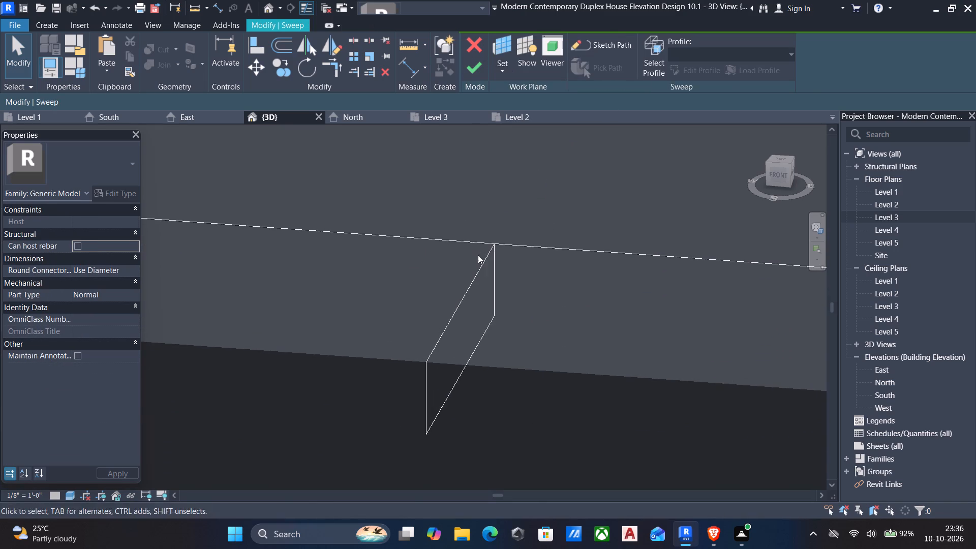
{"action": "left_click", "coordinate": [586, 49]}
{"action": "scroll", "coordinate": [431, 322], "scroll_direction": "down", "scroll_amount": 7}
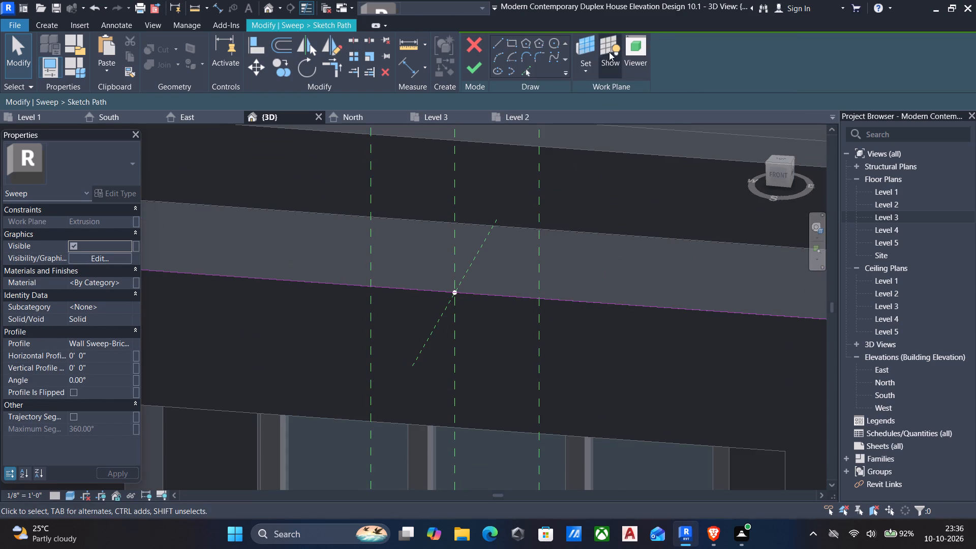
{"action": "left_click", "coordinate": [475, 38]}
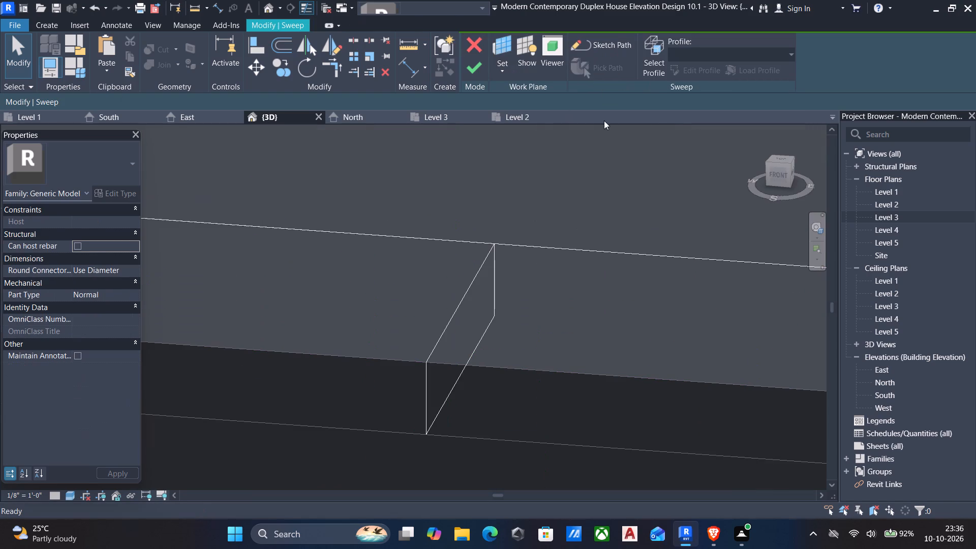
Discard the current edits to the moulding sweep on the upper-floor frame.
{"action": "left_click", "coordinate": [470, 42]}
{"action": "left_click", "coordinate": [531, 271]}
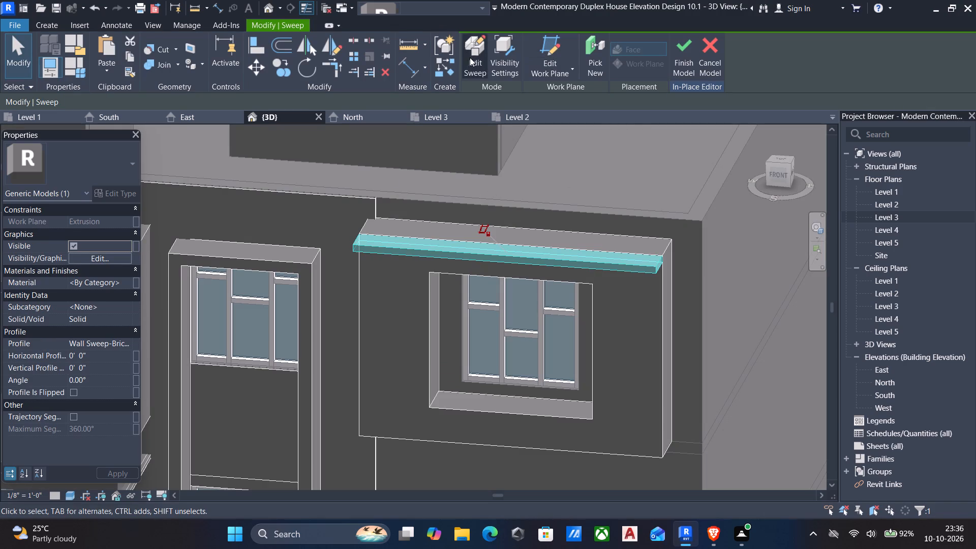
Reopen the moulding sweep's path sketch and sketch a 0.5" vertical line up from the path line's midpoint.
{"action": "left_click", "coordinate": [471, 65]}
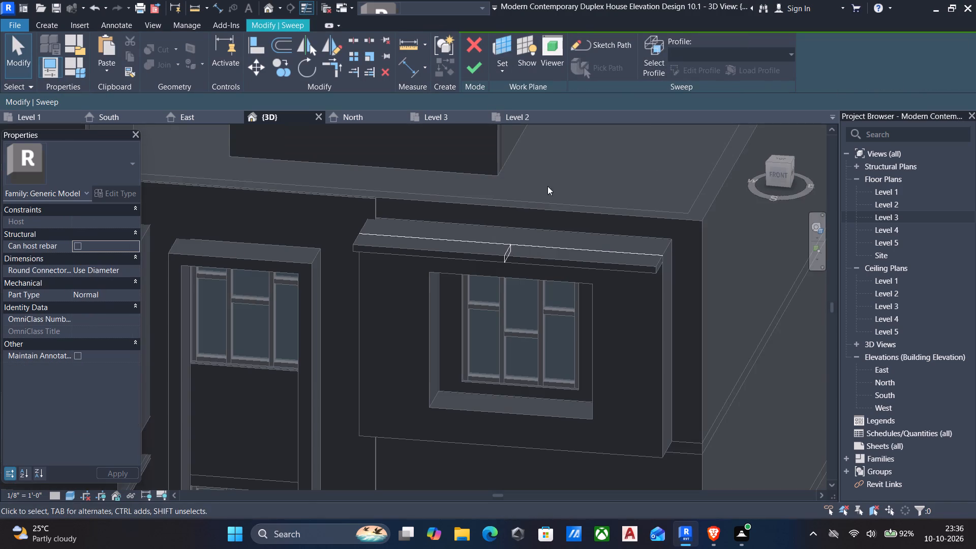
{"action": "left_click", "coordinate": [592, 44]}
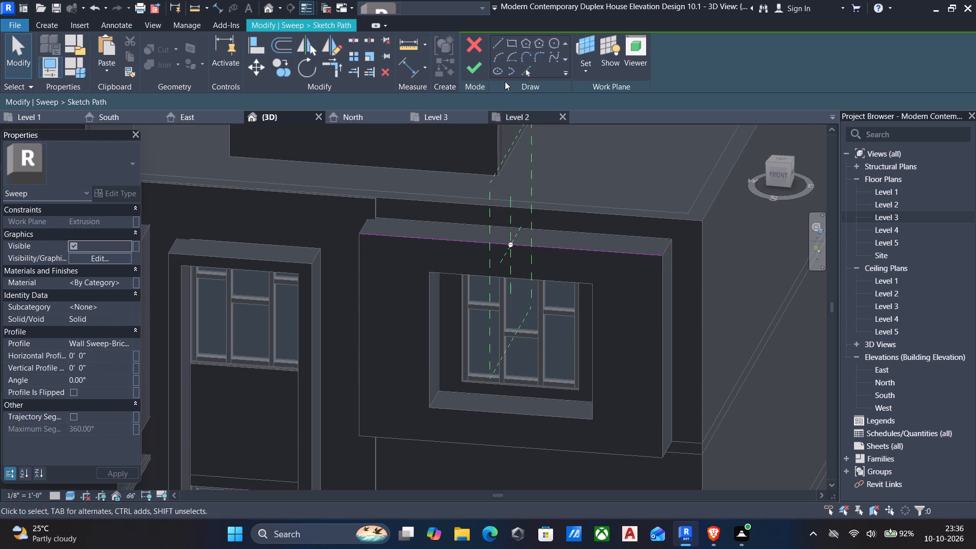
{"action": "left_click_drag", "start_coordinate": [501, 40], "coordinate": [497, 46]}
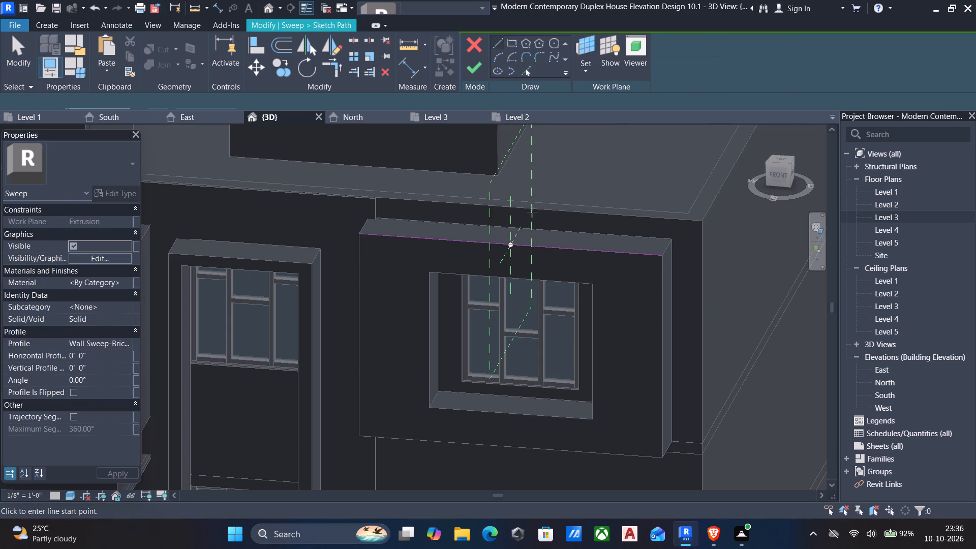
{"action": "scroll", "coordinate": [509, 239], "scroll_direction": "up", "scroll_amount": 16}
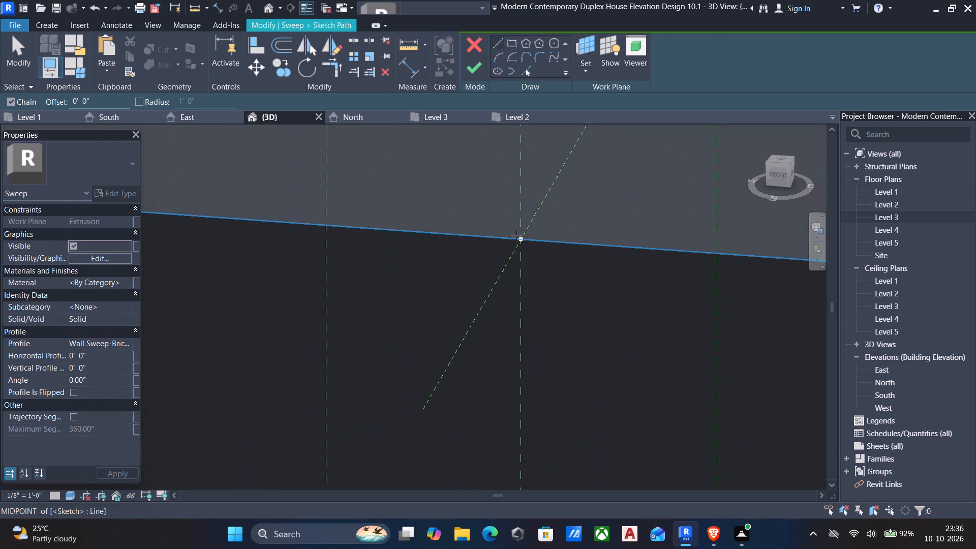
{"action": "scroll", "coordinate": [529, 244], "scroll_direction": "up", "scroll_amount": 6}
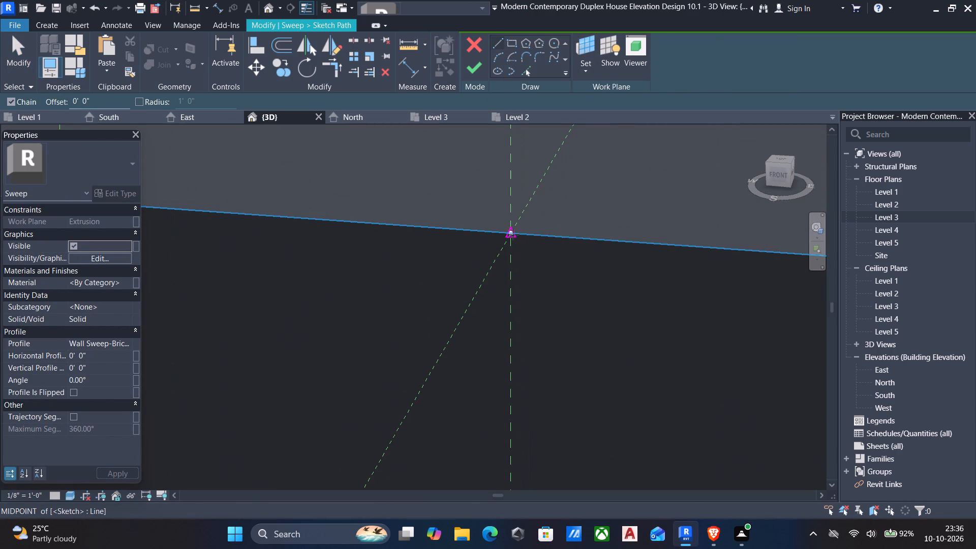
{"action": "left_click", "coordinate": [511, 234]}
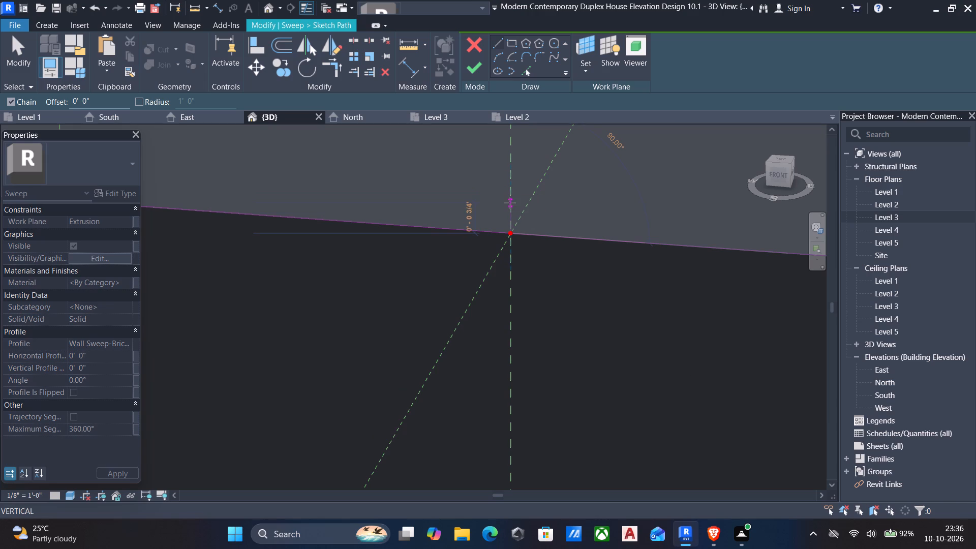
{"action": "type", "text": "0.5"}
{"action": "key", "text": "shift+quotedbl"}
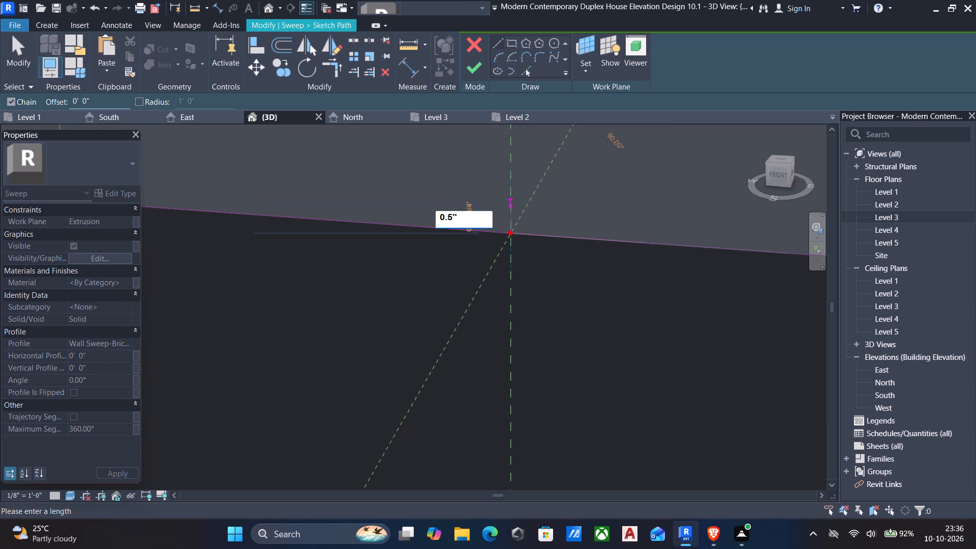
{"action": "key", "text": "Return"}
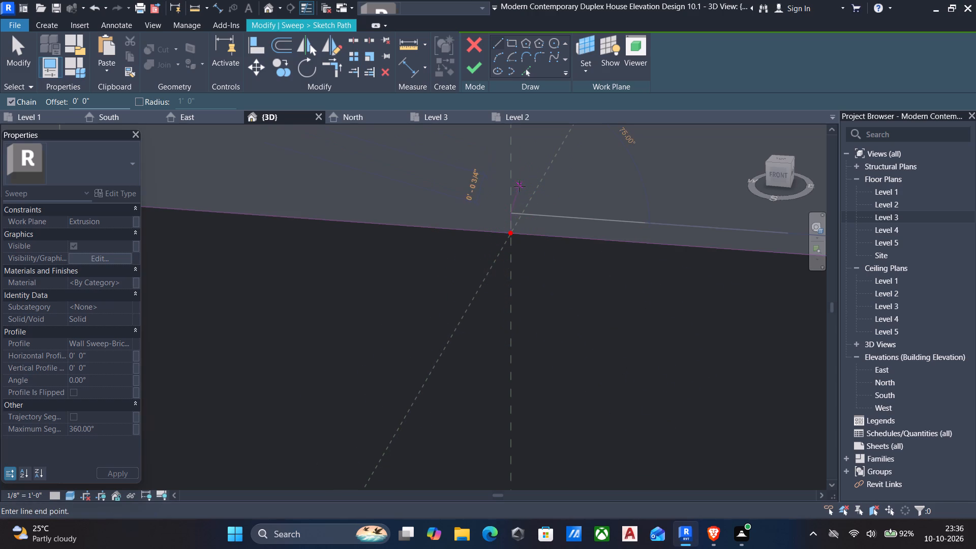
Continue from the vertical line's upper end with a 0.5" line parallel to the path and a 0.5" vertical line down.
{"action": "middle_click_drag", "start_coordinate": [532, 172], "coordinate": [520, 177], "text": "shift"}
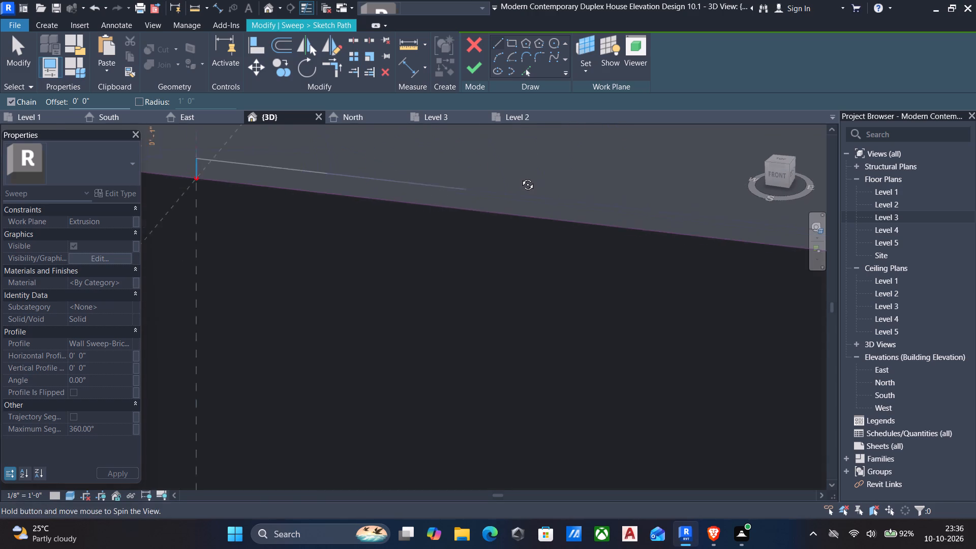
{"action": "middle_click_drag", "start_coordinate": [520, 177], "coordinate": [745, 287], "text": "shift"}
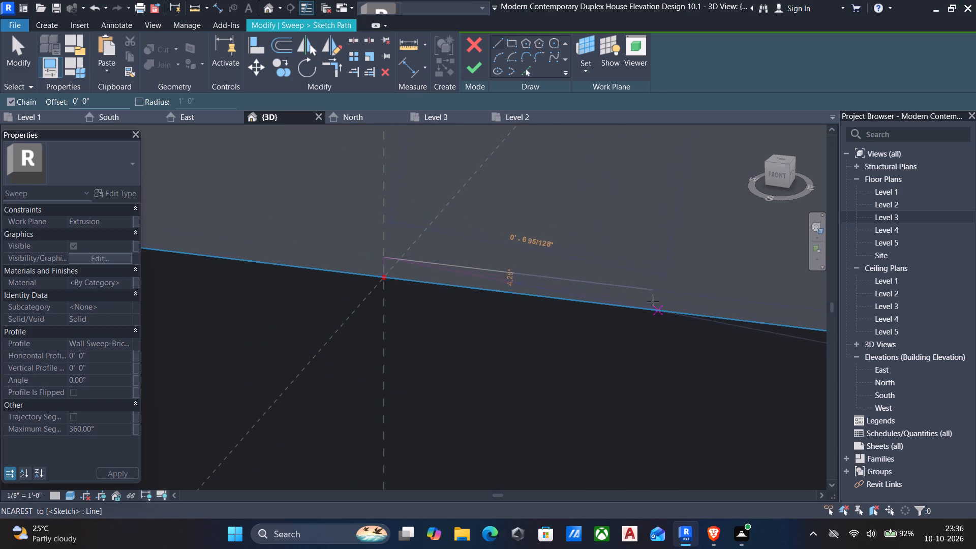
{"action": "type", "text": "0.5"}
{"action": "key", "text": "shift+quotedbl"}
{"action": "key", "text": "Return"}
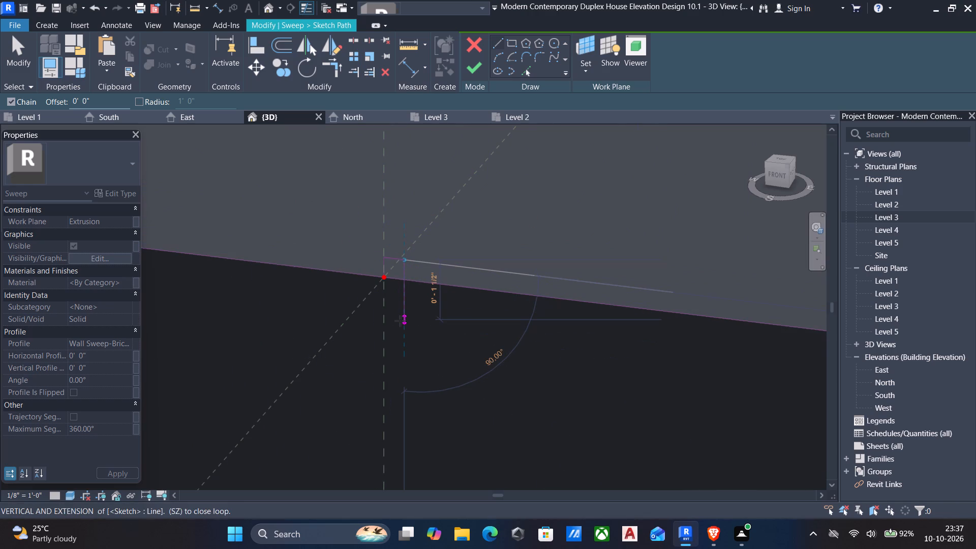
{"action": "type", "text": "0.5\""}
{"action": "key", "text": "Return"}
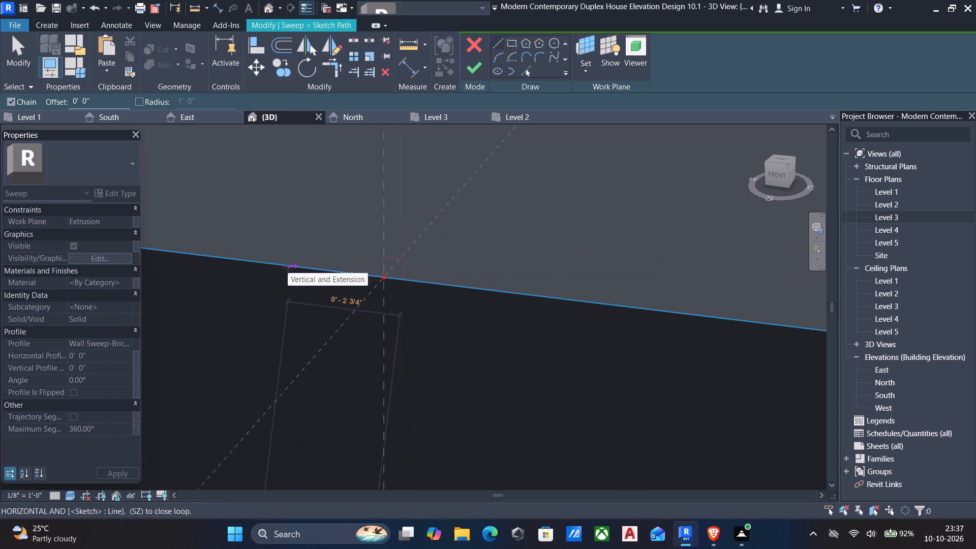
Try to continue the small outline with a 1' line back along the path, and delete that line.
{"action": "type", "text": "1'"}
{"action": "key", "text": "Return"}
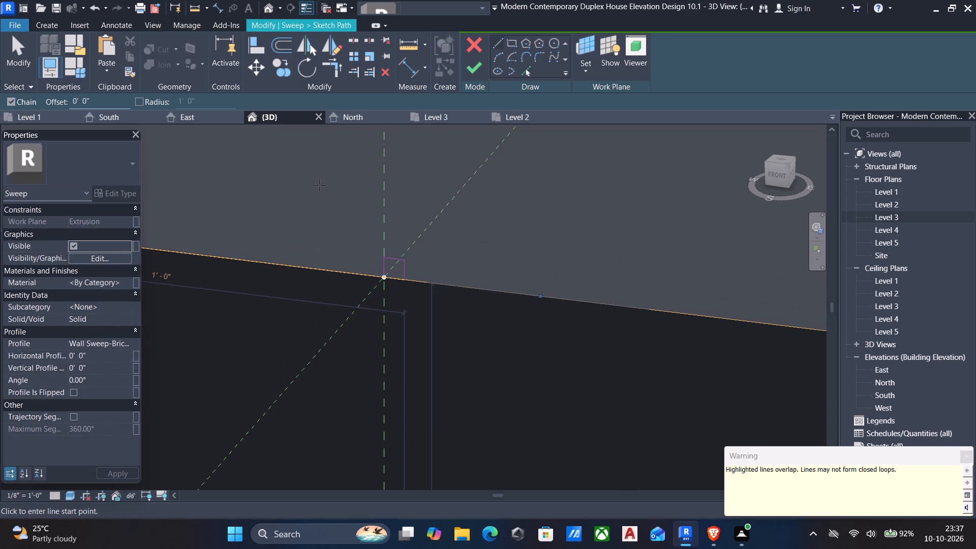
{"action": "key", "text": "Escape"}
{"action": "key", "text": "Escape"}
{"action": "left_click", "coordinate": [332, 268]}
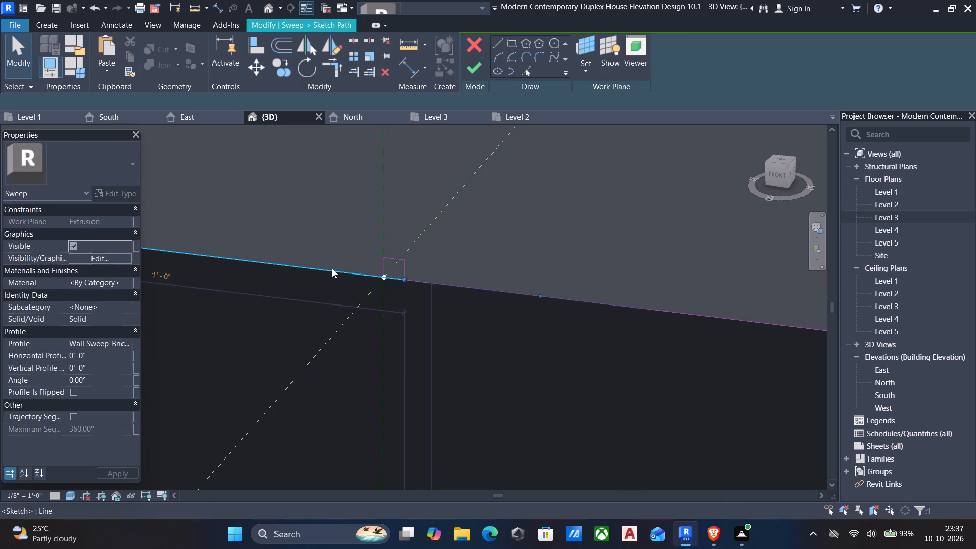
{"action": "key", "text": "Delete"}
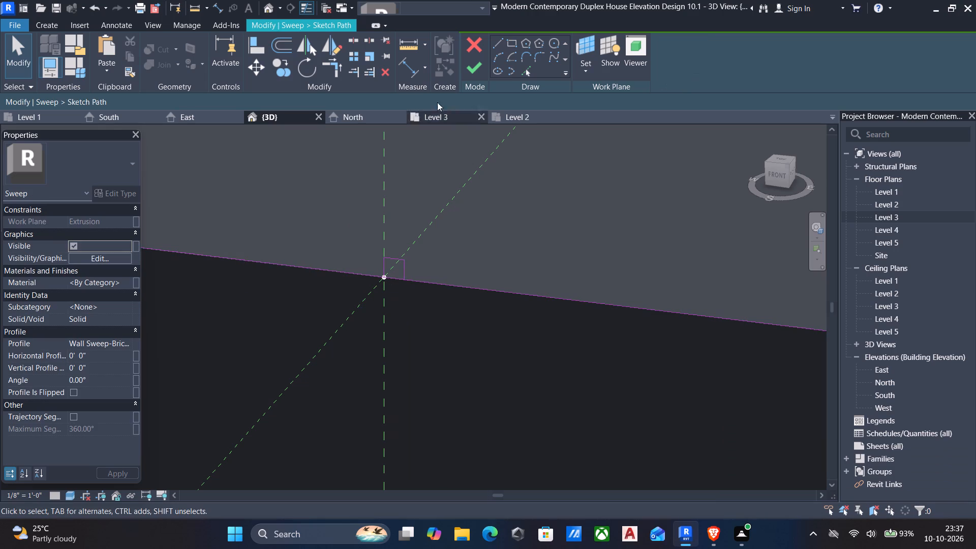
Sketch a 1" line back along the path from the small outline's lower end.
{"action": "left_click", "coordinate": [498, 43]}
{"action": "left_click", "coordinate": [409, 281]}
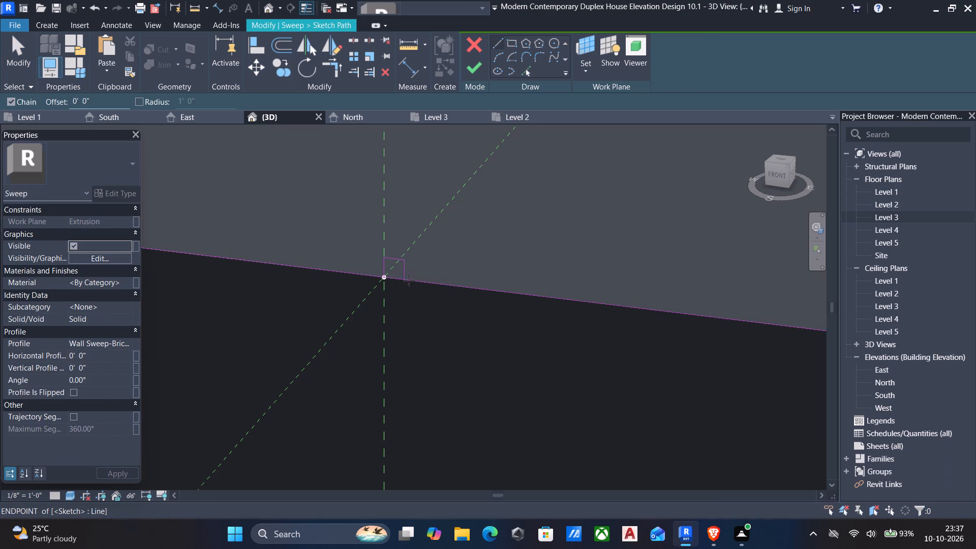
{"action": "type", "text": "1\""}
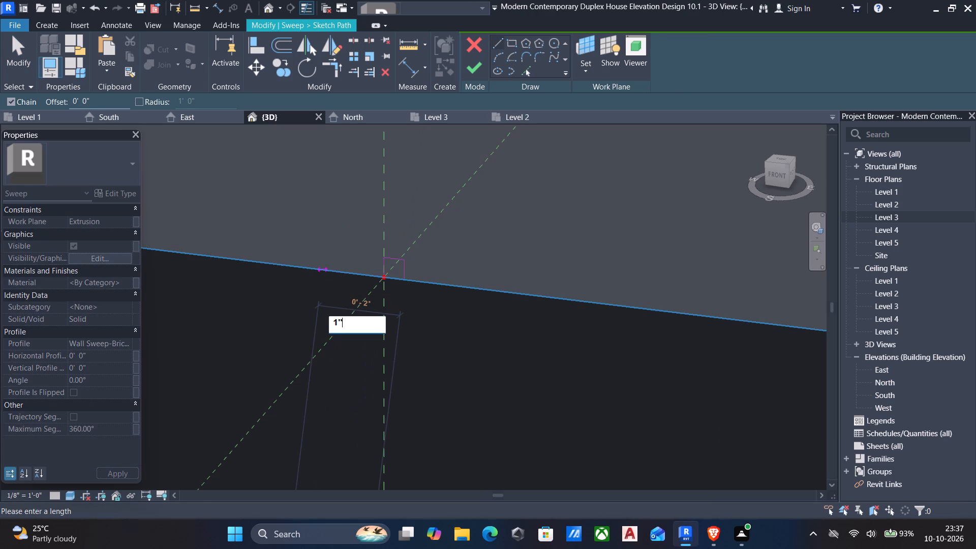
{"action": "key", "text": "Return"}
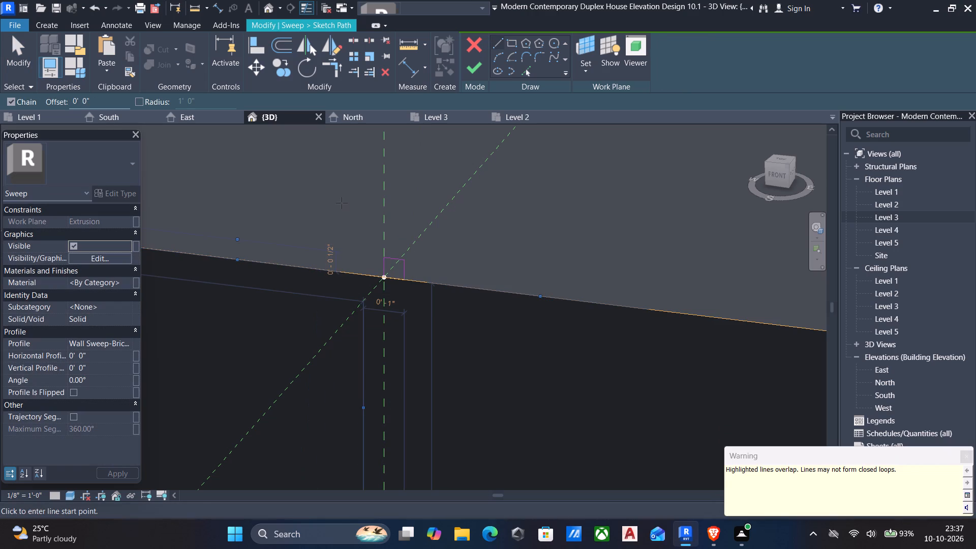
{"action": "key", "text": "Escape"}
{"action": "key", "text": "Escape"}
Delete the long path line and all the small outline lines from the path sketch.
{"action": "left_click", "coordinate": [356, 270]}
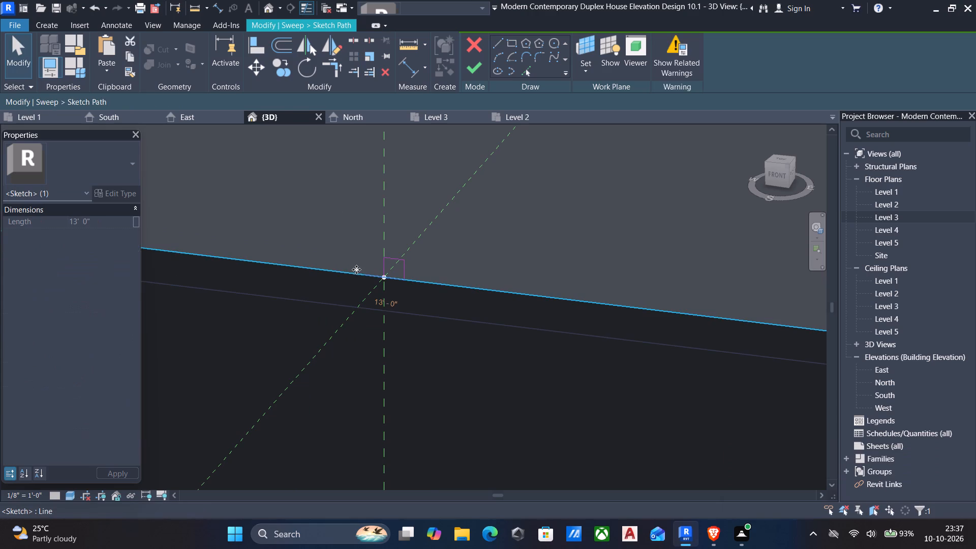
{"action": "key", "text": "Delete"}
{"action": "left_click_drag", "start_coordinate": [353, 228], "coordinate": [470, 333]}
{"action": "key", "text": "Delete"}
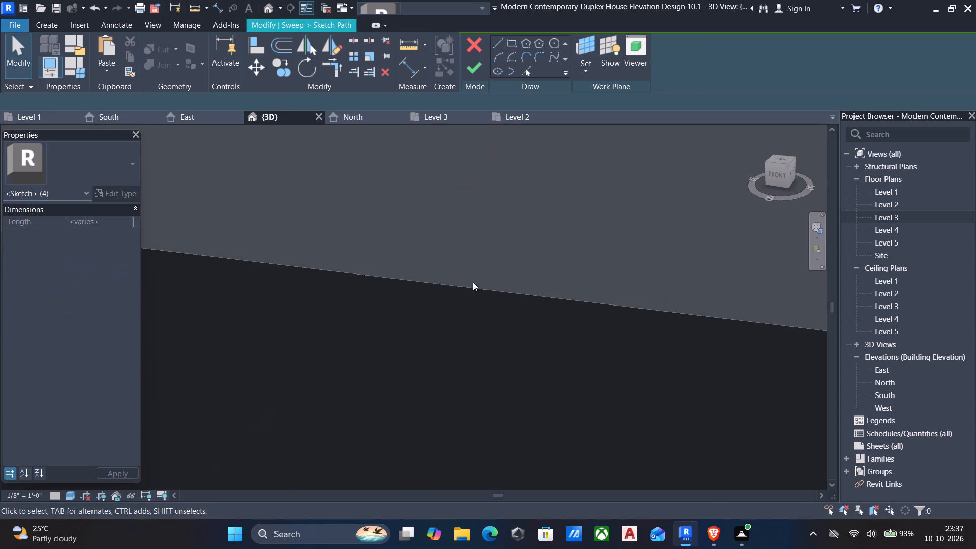
Discard the path sketch and sweep edits, and quit the in-place family without keeping its changes.
{"action": "left_click", "coordinate": [476, 38]}
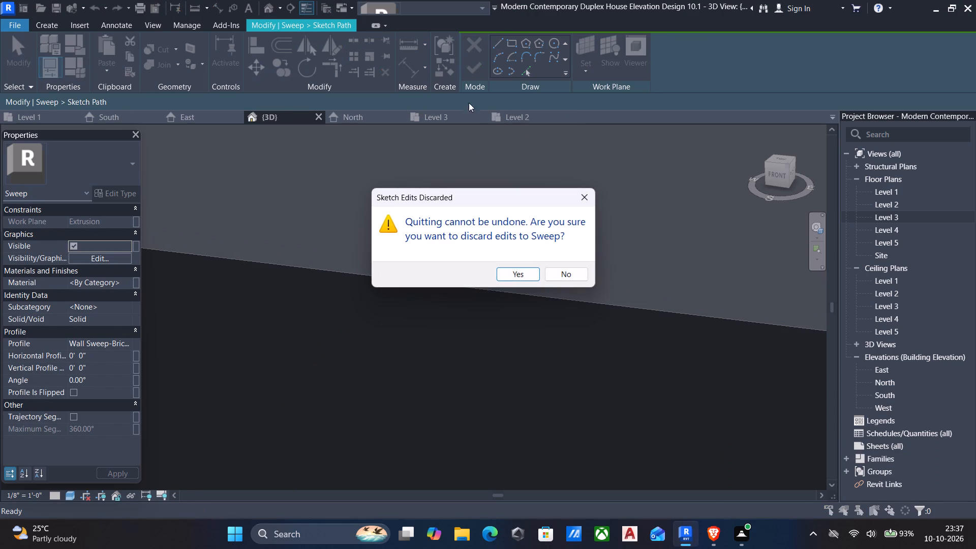
{"action": "left_click", "coordinate": [516, 271]}
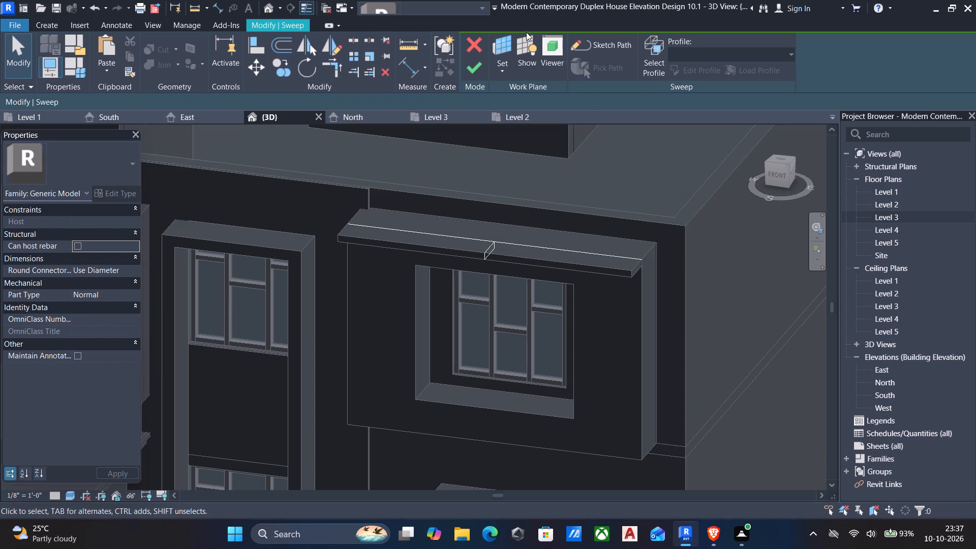
{"action": "left_click", "coordinate": [470, 49]}
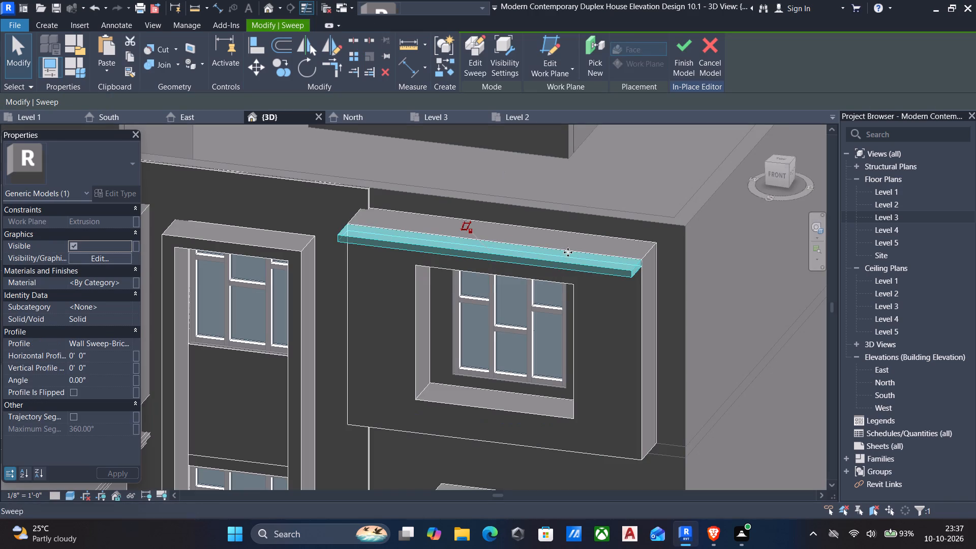
{"action": "left_click", "coordinate": [706, 42]}
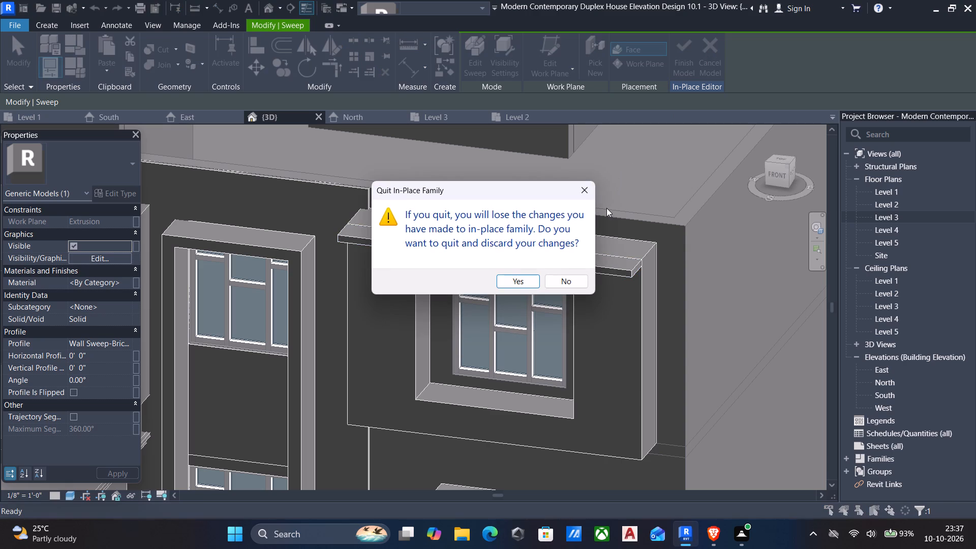
{"action": "left_click", "coordinate": [517, 274]}
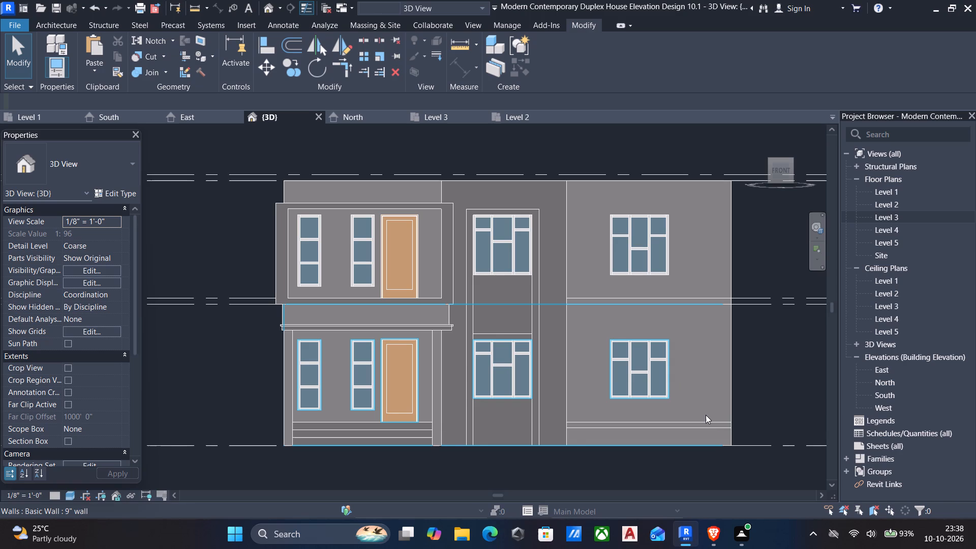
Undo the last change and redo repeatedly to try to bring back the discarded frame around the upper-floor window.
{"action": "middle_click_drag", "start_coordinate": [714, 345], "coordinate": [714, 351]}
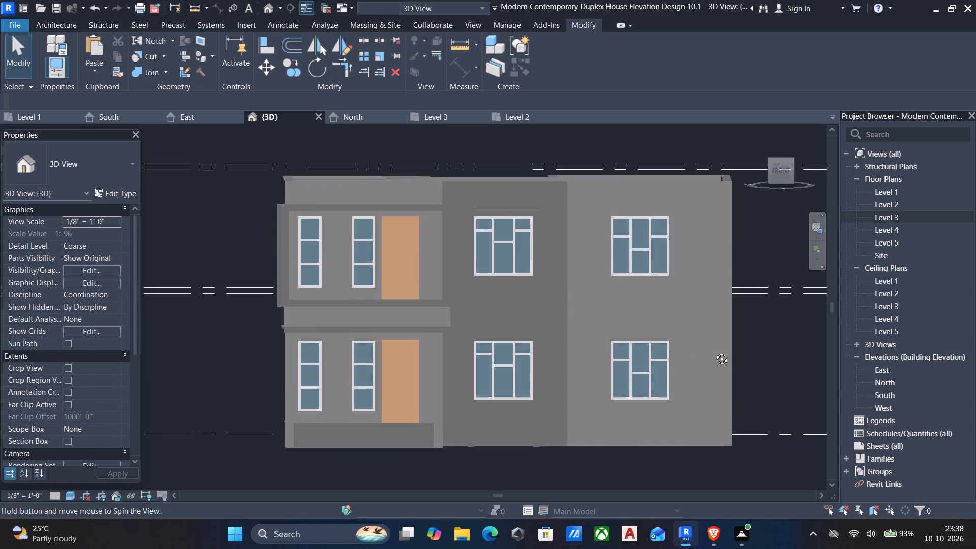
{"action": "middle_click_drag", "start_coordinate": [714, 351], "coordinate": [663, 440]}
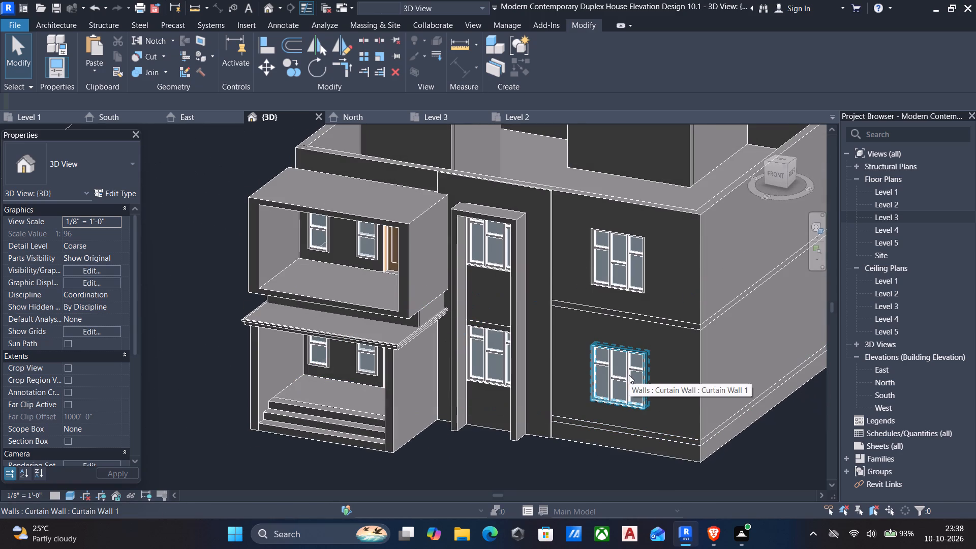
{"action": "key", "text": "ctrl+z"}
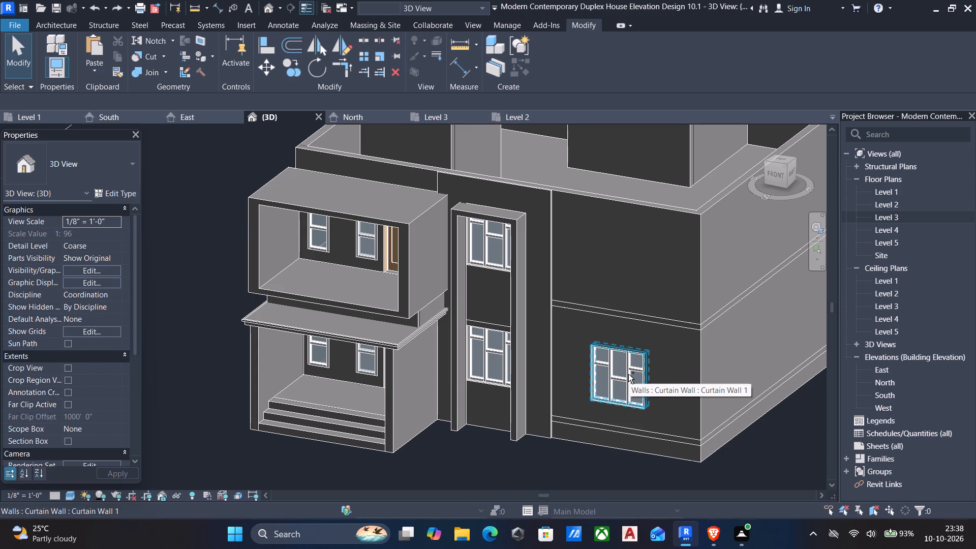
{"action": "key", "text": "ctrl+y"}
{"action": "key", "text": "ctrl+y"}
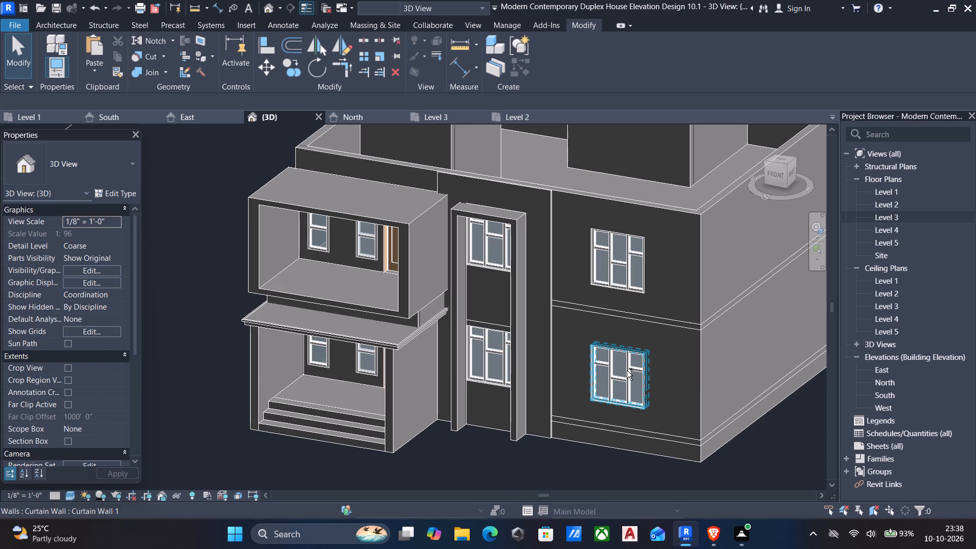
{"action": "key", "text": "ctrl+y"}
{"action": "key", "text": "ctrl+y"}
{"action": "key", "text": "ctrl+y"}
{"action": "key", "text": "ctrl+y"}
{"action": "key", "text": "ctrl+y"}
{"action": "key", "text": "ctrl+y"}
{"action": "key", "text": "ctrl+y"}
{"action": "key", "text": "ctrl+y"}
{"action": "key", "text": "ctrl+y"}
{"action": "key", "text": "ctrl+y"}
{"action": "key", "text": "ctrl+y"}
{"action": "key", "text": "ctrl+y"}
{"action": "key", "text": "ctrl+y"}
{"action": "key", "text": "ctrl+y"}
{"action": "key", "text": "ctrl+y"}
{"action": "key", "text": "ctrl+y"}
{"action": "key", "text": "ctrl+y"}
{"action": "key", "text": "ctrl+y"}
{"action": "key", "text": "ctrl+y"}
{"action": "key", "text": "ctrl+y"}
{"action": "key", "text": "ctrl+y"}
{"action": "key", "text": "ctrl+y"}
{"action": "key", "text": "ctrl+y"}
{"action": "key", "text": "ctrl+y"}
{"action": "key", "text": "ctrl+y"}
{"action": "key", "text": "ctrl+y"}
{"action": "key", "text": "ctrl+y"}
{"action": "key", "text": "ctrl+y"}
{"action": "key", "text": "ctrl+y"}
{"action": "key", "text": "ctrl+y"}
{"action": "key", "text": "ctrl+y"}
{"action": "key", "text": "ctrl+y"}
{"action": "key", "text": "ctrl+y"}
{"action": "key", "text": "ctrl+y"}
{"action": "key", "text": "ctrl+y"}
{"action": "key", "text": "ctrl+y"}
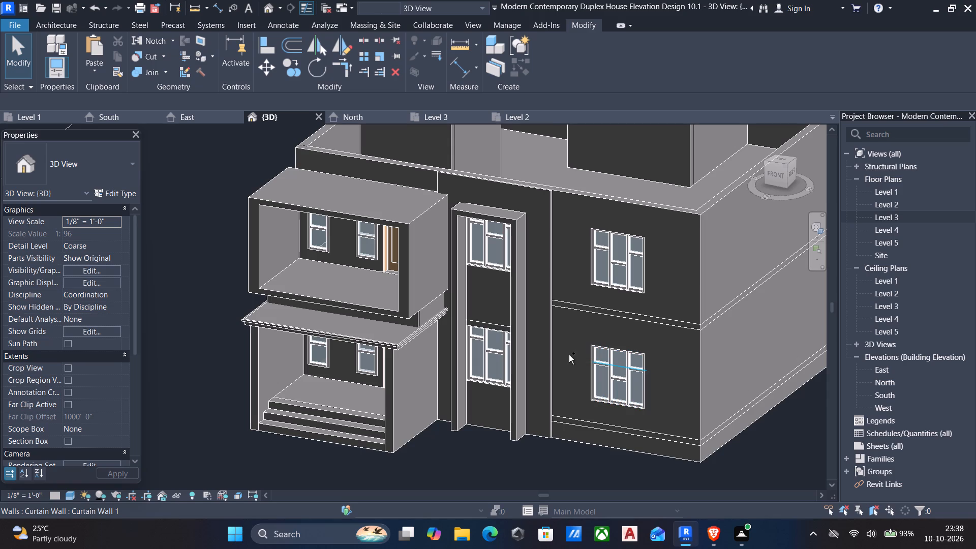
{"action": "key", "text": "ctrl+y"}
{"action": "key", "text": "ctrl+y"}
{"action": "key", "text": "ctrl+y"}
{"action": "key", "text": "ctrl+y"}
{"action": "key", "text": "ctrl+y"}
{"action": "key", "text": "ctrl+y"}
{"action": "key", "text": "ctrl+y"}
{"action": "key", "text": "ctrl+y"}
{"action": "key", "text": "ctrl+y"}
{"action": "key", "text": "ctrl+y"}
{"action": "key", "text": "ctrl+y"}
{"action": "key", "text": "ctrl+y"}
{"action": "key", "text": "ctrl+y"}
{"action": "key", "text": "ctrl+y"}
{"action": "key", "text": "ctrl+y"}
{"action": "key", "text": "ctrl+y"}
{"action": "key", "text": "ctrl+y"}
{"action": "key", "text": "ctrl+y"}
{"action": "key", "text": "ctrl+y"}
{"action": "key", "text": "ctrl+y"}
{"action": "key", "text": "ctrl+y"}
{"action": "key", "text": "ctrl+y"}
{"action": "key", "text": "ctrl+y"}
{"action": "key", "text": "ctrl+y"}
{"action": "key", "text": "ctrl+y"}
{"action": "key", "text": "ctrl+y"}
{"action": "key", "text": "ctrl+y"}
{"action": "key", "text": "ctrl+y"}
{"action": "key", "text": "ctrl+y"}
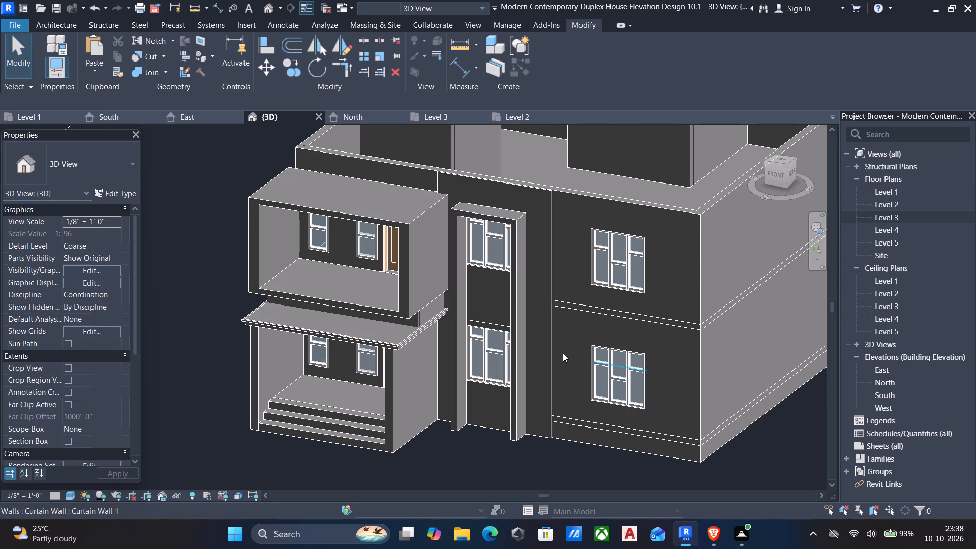
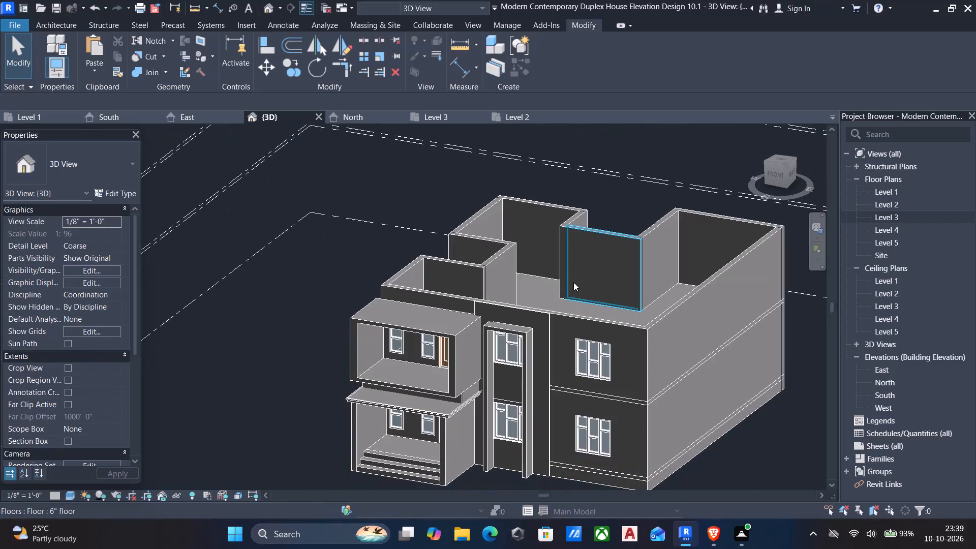
Save the duplex house project.
{"action": "middle_click_drag", "start_coordinate": [573, 282], "coordinate": [571, 247]}
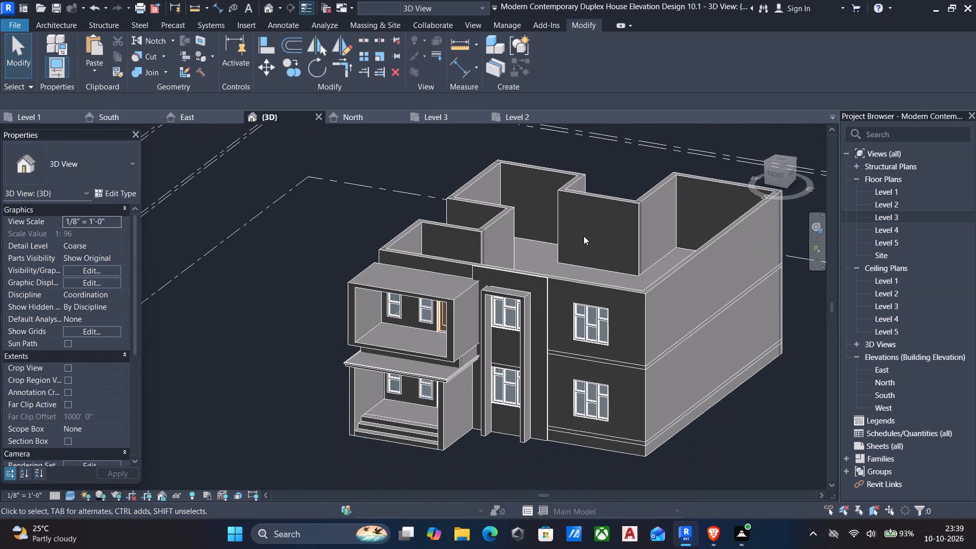
{"action": "key", "text": "ctrl+s"}
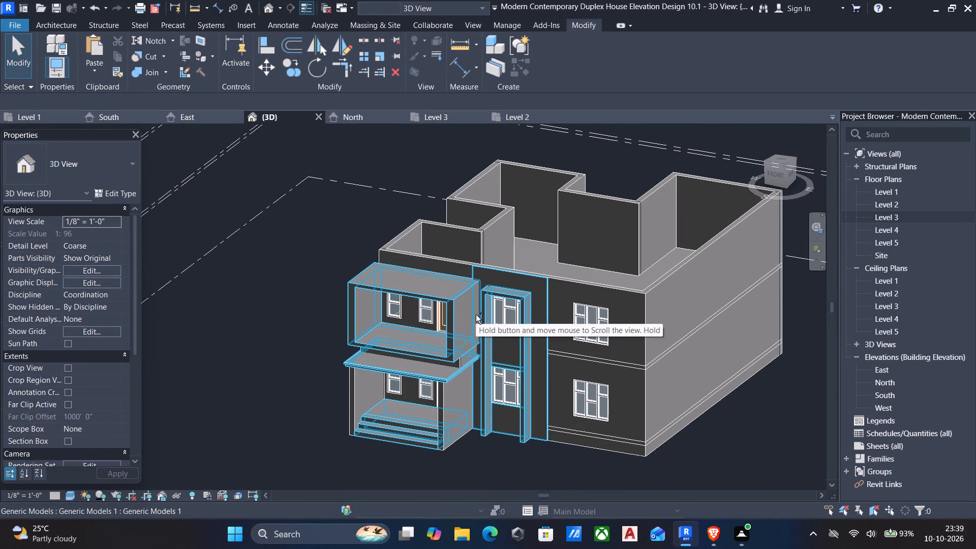
{"action": "key", "text": "ctrl+s"}
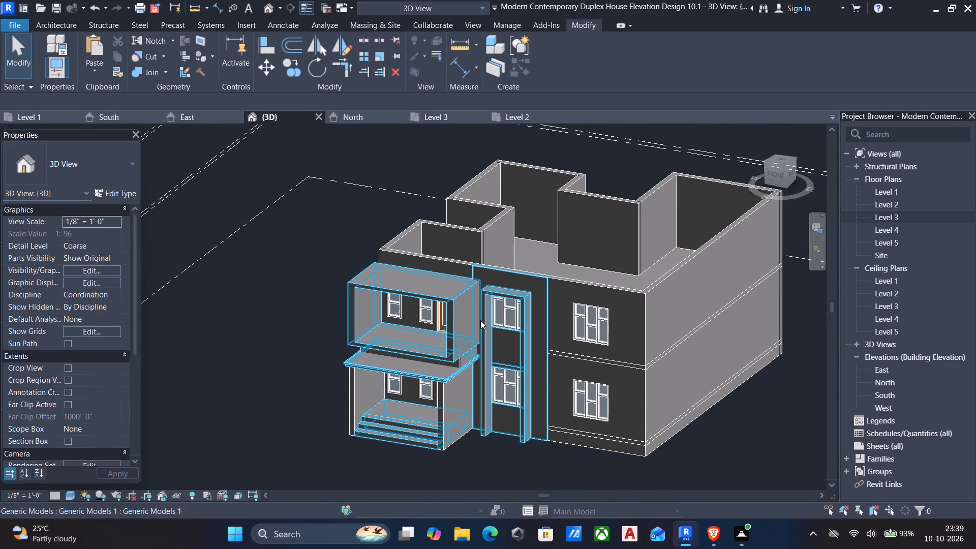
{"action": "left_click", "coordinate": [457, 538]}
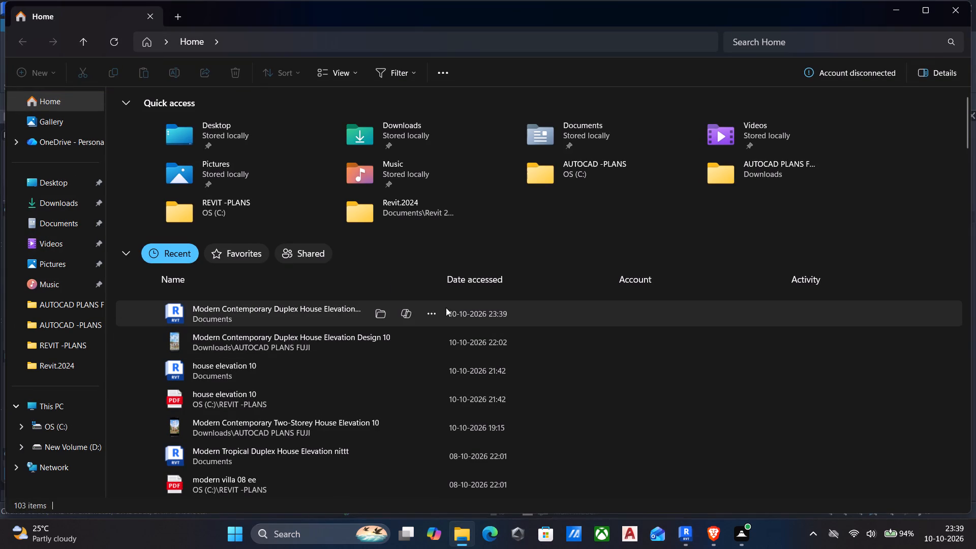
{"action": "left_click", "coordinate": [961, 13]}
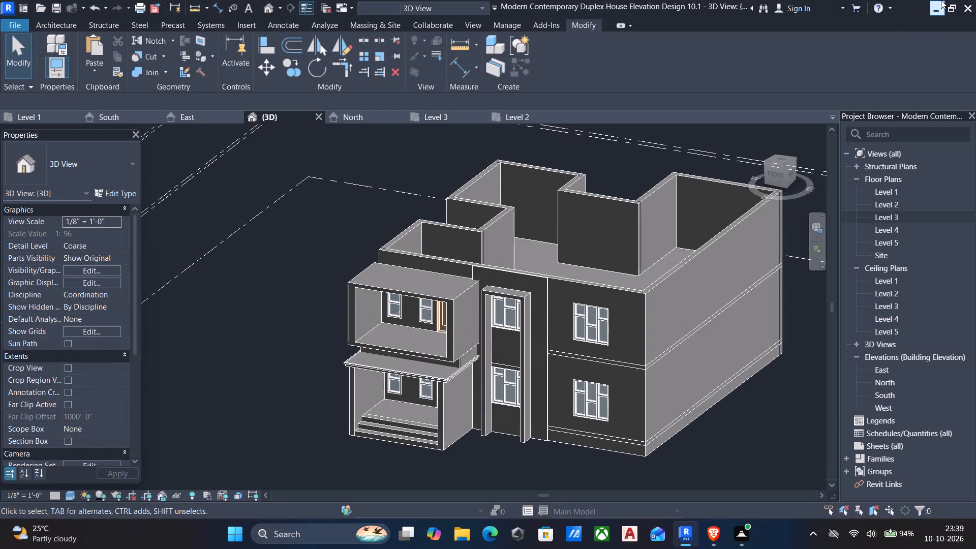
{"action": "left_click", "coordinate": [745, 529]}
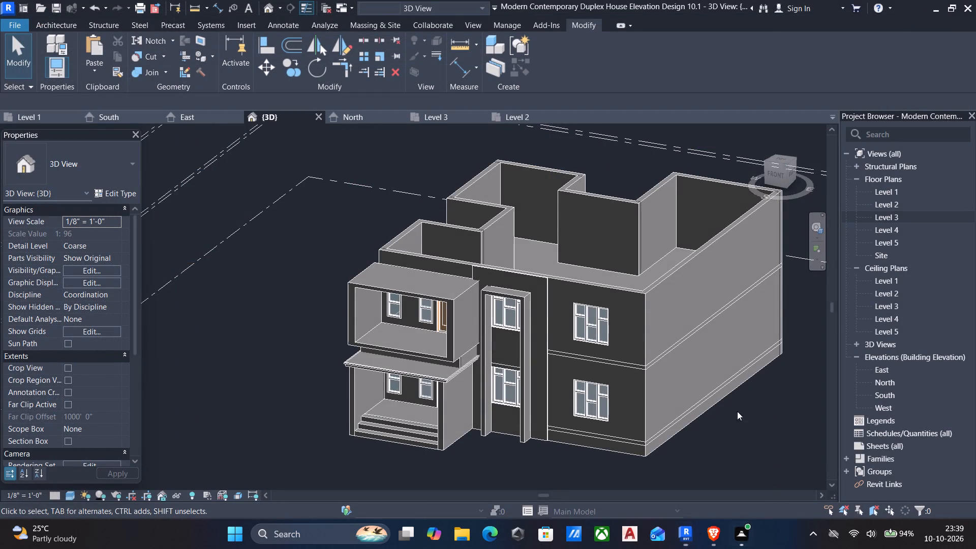
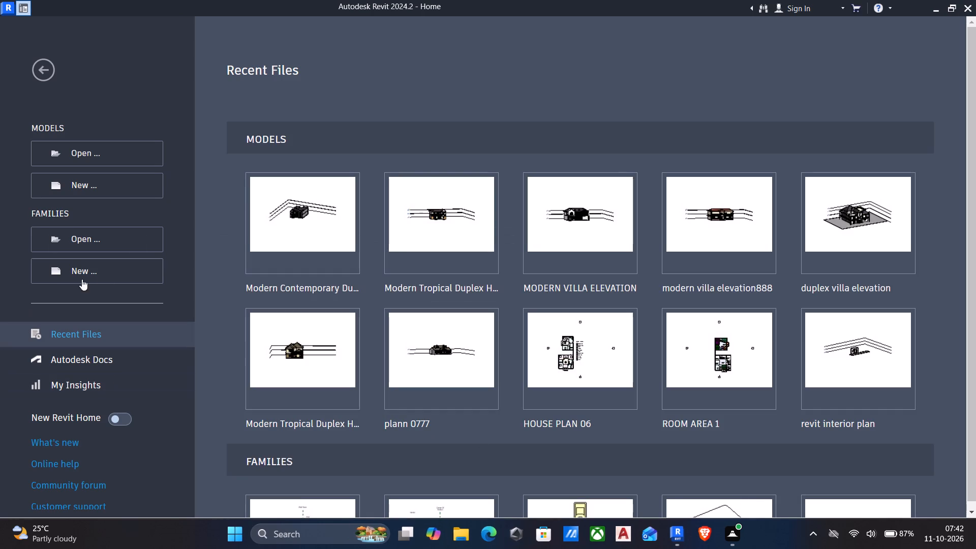
Open the recent project Modern Contemporary Duplex House Elevation Design 10.1.
{"action": "left_click", "coordinate": [295, 212]}
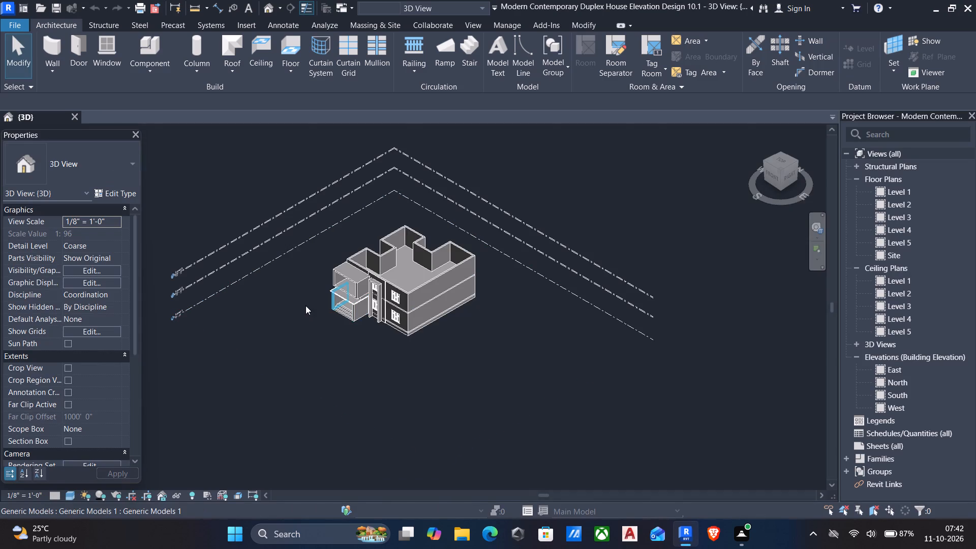
Edit the facade's in-place generic model and begin an Extrusion with the work plane set to the central panel's front face.
{"action": "scroll", "coordinate": [304, 298], "scroll_direction": "up", "scroll_amount": 7}
{"action": "scroll", "coordinate": [341, 284], "scroll_direction": "down", "scroll_amount": 5}
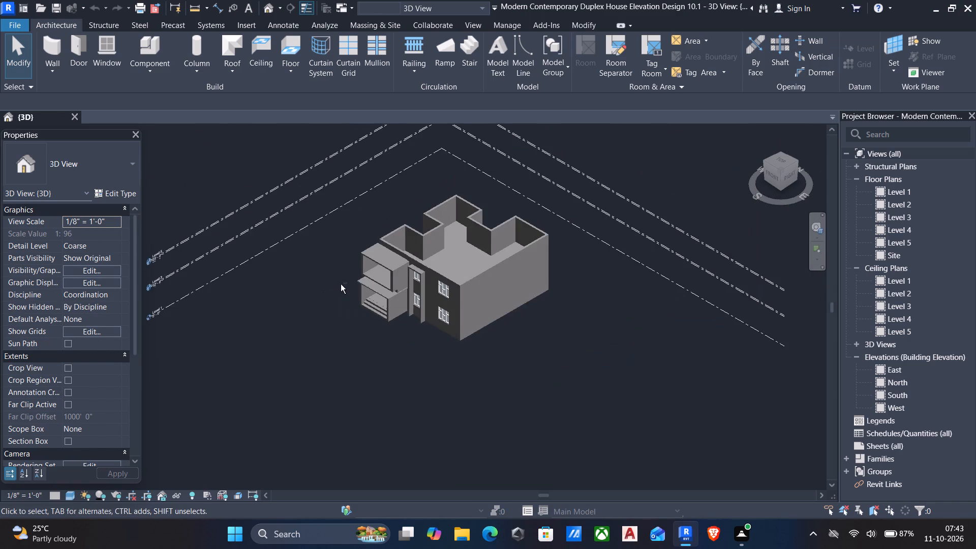
{"action": "middle_click_drag", "start_coordinate": [341, 284], "coordinate": [354, 226], "text": "shift"}
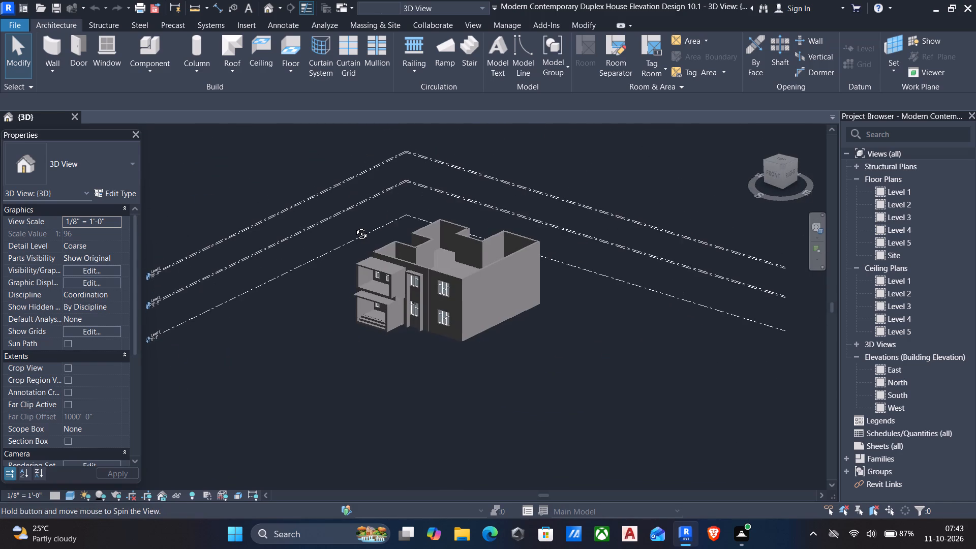
{"action": "middle_click_drag", "start_coordinate": [354, 226], "coordinate": [423, 209], "text": "shift"}
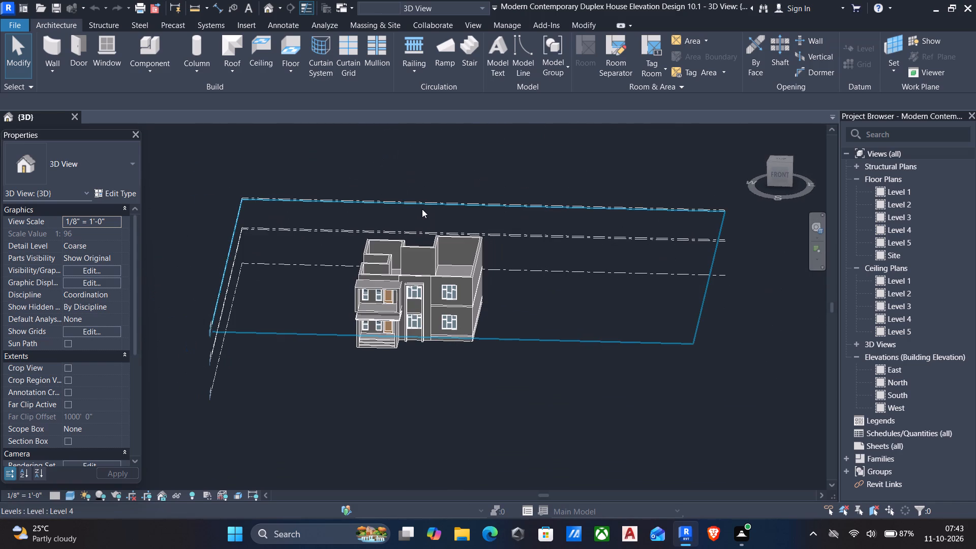
{"action": "scroll", "coordinate": [423, 288], "scroll_direction": "up", "scroll_amount": 5}
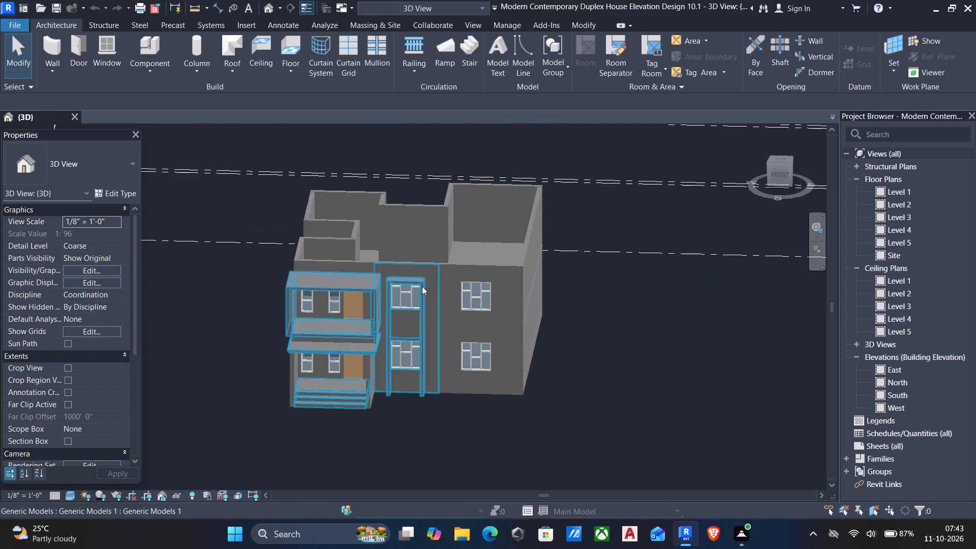
{"action": "scroll", "coordinate": [420, 283], "scroll_direction": "up", "scroll_amount": 5}
{"action": "left_click", "coordinate": [378, 276]}
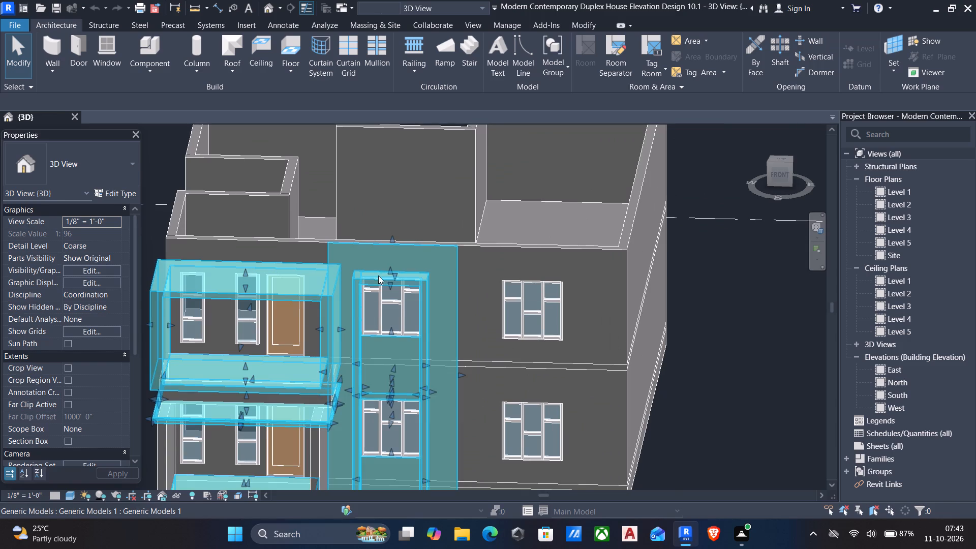
{"action": "scroll", "coordinate": [409, 218], "scroll_direction": "up", "scroll_amount": 1}
{"action": "left_click", "coordinate": [549, 43]}
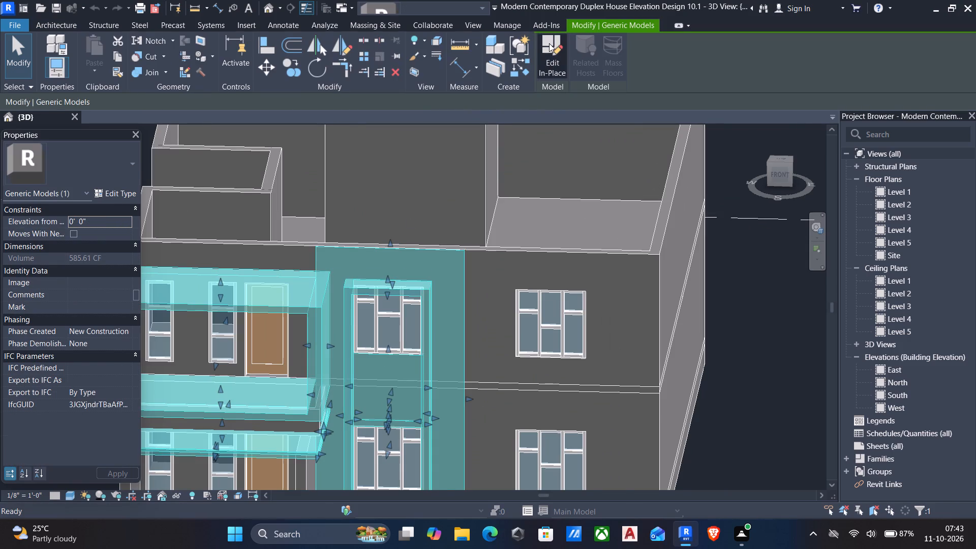
{"action": "left_click", "coordinate": [41, 18]}
{"action": "left_click", "coordinate": [41, 25]}
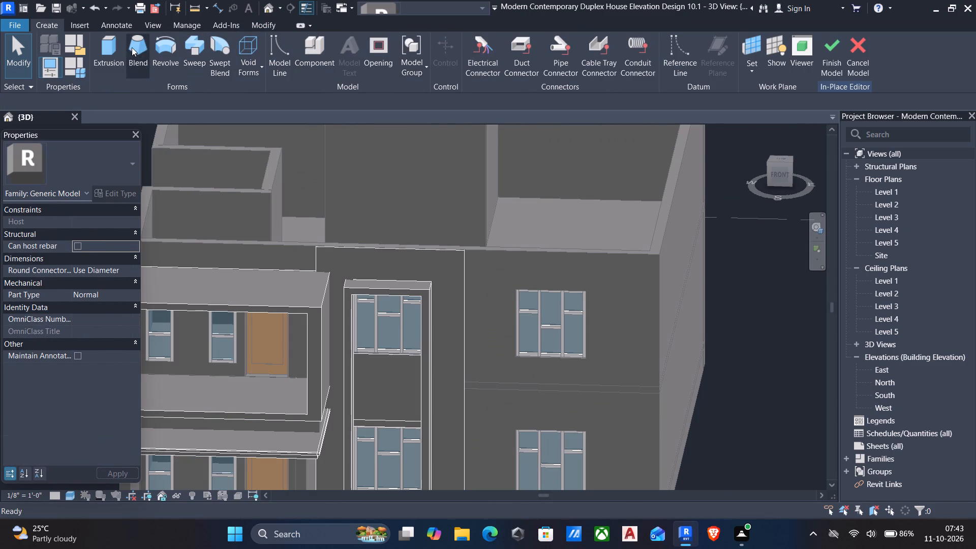
{"action": "left_click", "coordinate": [101, 44]}
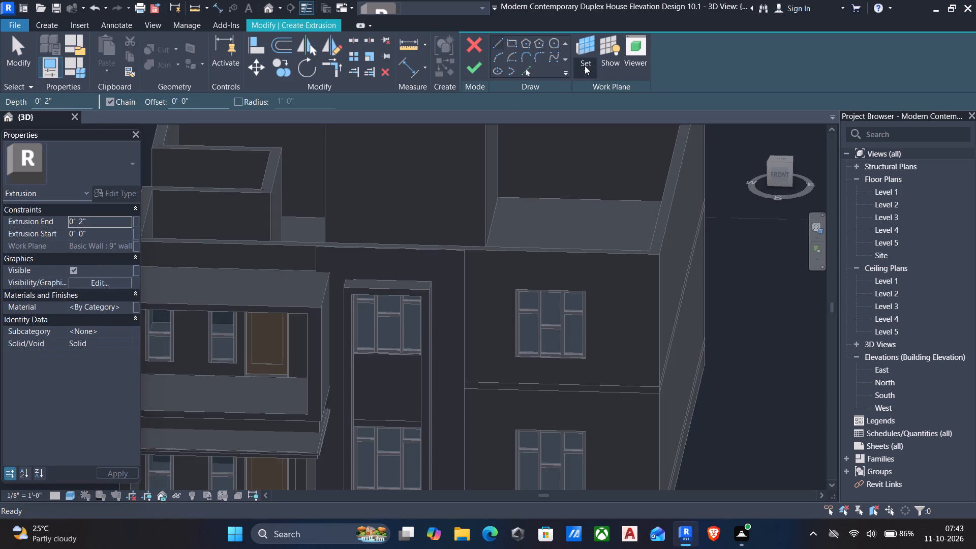
{"action": "left_click", "coordinate": [585, 66]}
{"action": "left_click", "coordinate": [599, 114]}
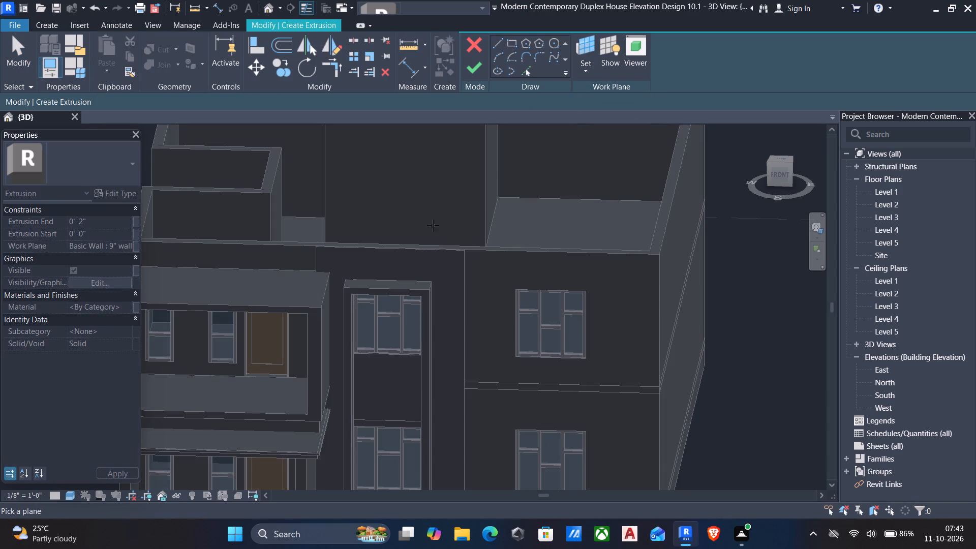
{"action": "left_click", "coordinate": [408, 252]}
In front view, sketch a rectangle around the central panel from its base to its top, about 10'-8" by 22'-6".
{"action": "scroll", "coordinate": [411, 243], "scroll_direction": "down", "scroll_amount": 6}
{"action": "scroll", "coordinate": [357, 402], "scroll_direction": "up", "scroll_amount": 2}
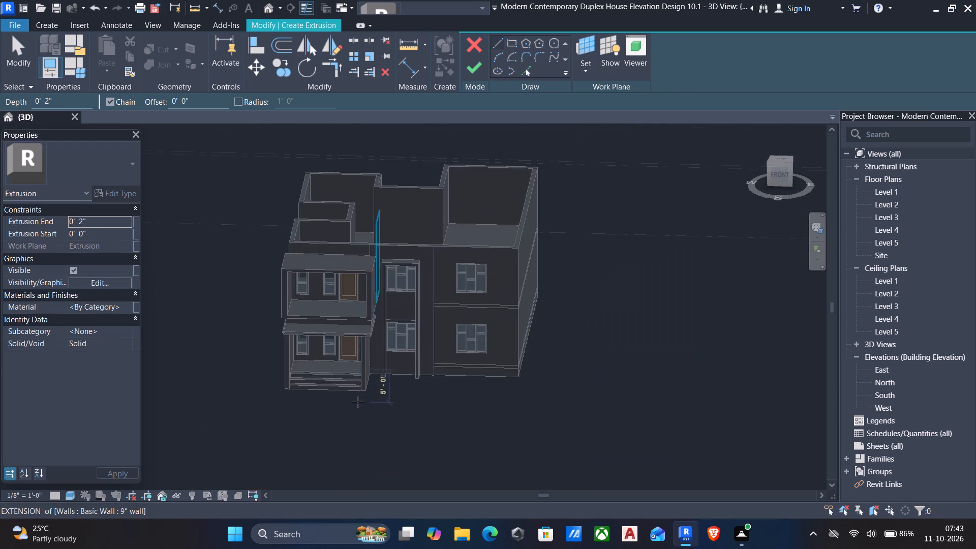
{"action": "scroll", "coordinate": [358, 402], "scroll_direction": "up", "scroll_amount": 5}
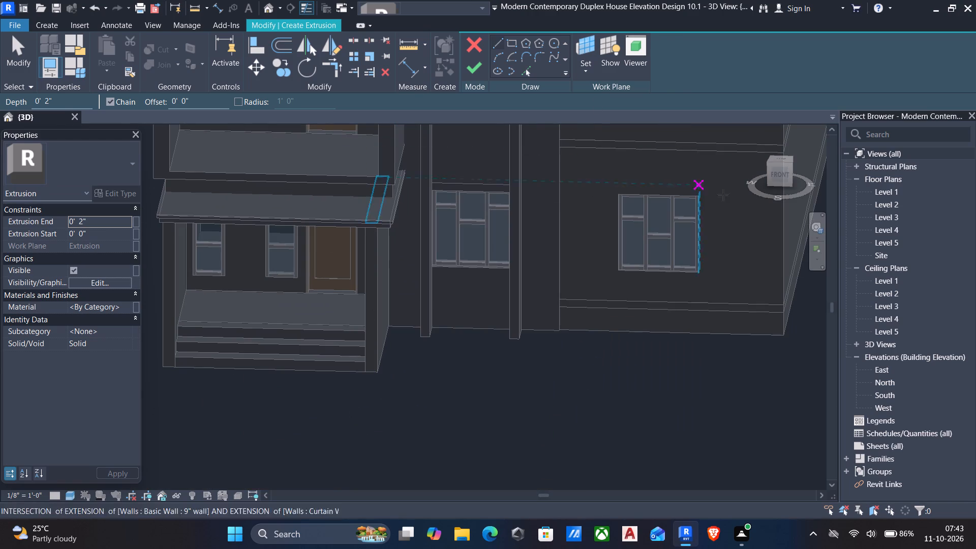
{"action": "left_click", "coordinate": [779, 176]}
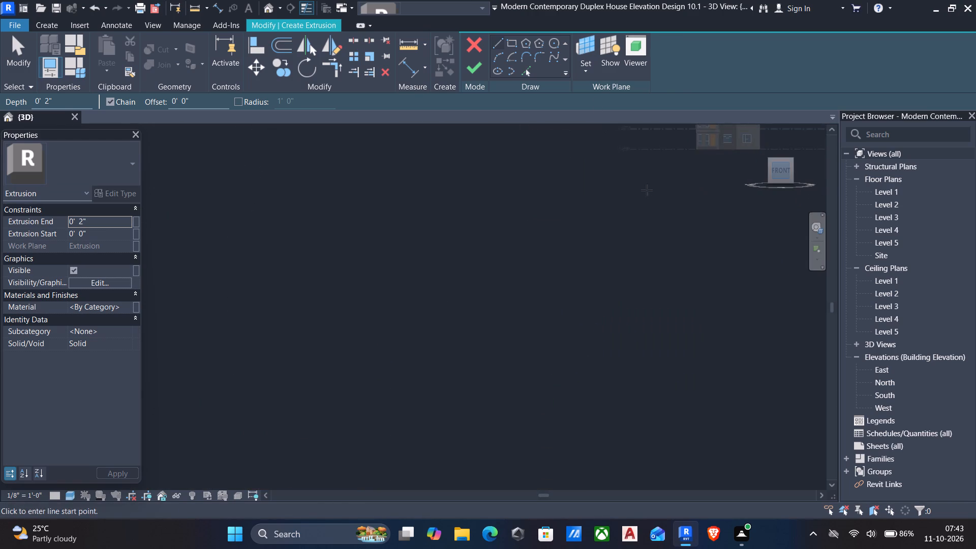
{"action": "scroll", "coordinate": [596, 211], "scroll_direction": "up", "scroll_amount": 7}
{"action": "scroll", "coordinate": [444, 296], "scroll_direction": "down", "scroll_amount": 8}
{"action": "scroll", "coordinate": [389, 337], "scroll_direction": "up", "scroll_amount": 3}
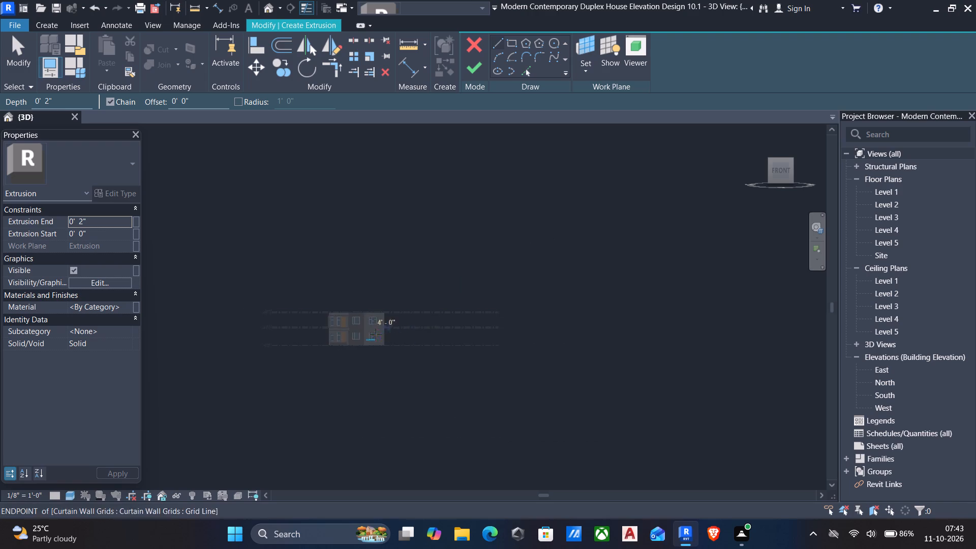
{"action": "scroll", "coordinate": [376, 334], "scroll_direction": "up", "scroll_amount": 5}
{"action": "middle_click_drag", "start_coordinate": [368, 329], "coordinate": [542, 290]}
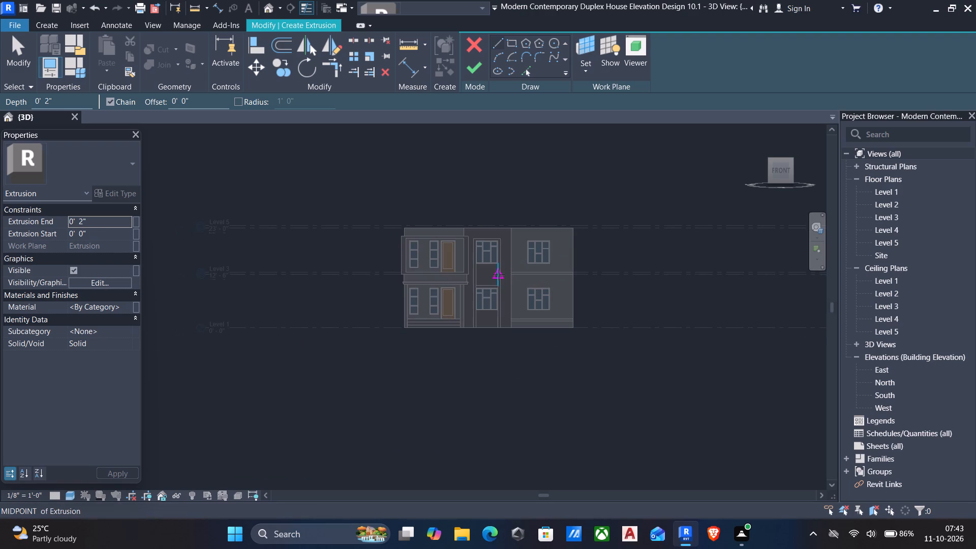
{"action": "scroll", "coordinate": [466, 316], "scroll_direction": "up", "scroll_amount": 5}
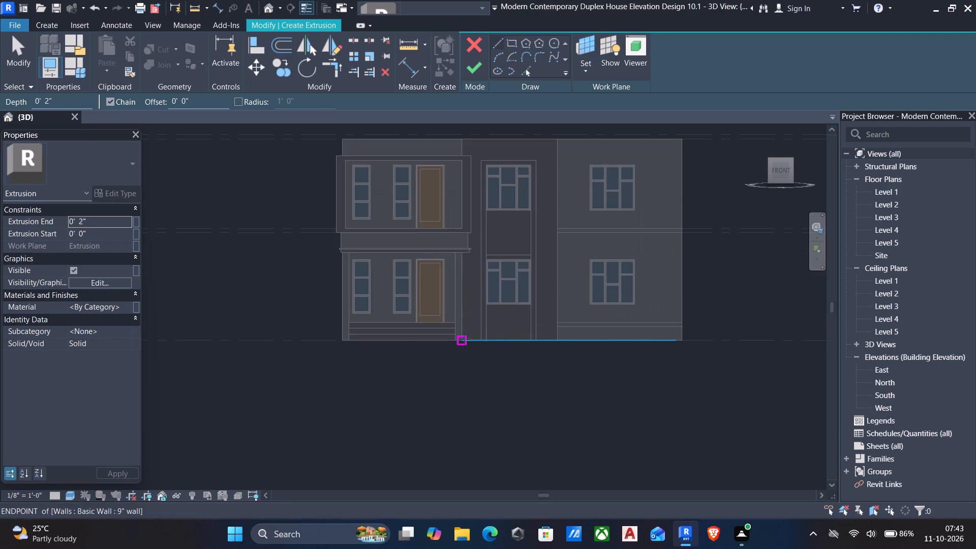
{"action": "scroll", "coordinate": [452, 369], "scroll_direction": "up", "scroll_amount": 6}
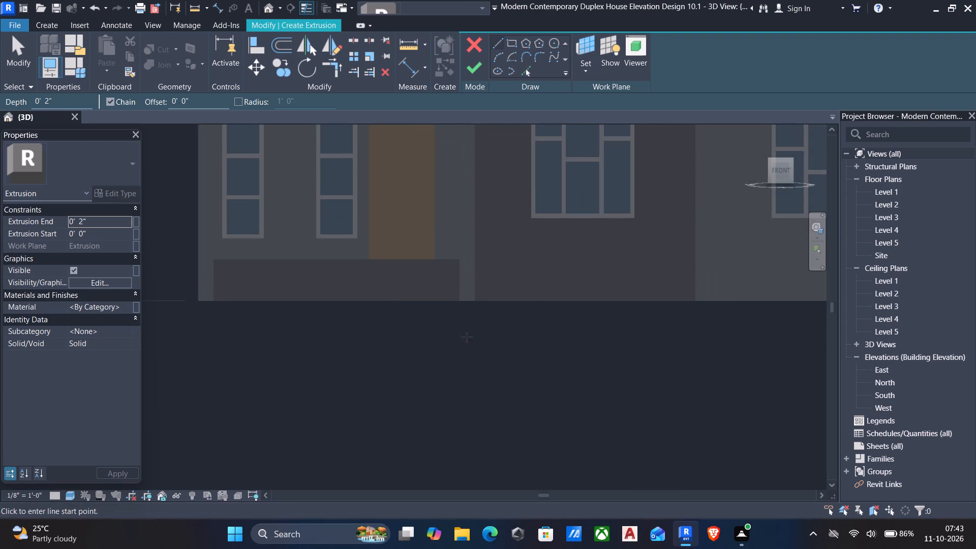
{"action": "left_click", "coordinate": [516, 44]}
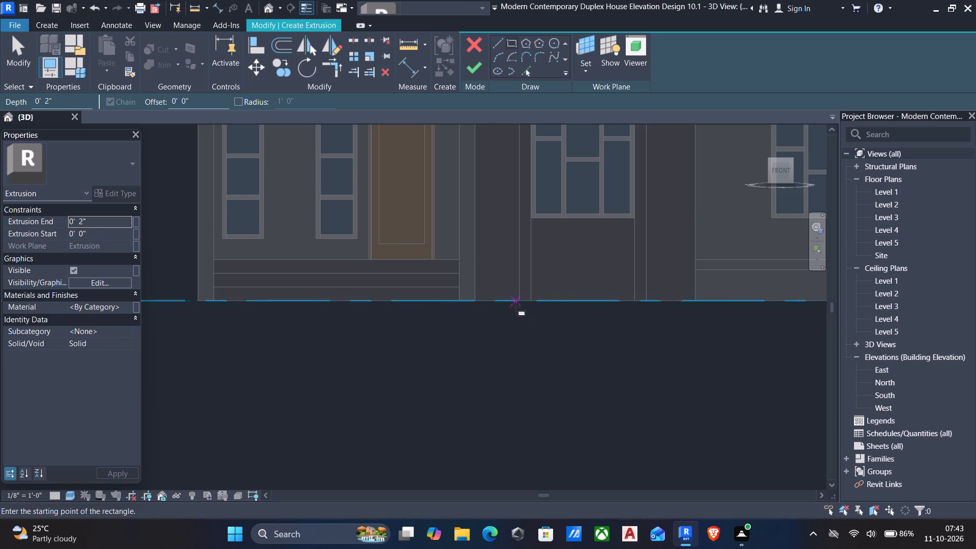
{"action": "scroll", "coordinate": [483, 293], "scroll_direction": "down", "scroll_amount": 1}
{"action": "left_click", "coordinate": [474, 298]}
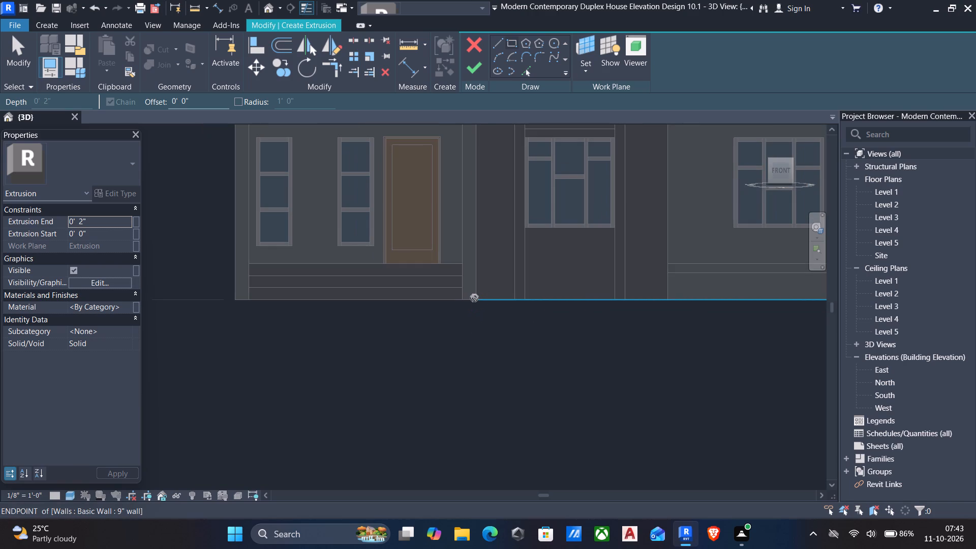
{"action": "middle_click_drag", "start_coordinate": [499, 271], "coordinate": [475, 357]}
{"action": "middle_click_drag", "start_coordinate": [523, 267], "coordinate": [513, 298]}
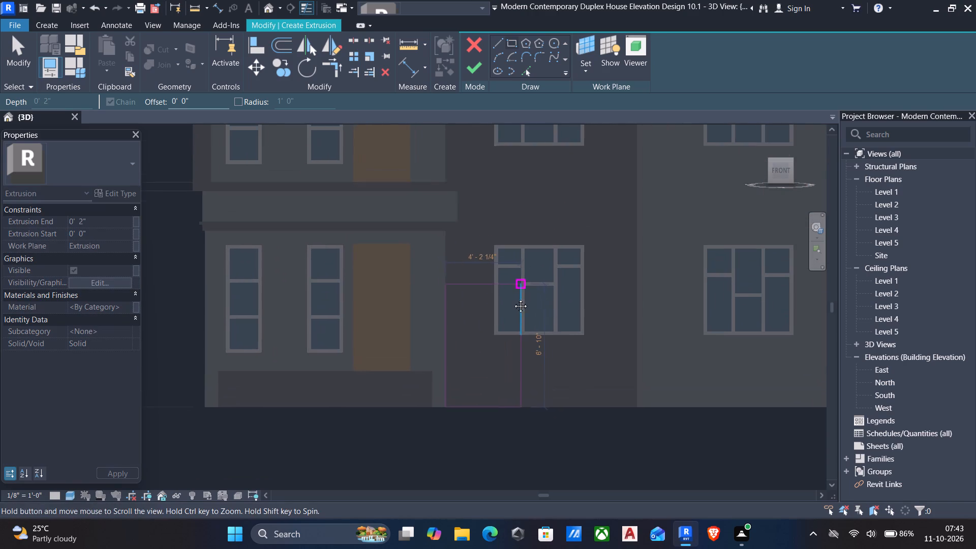
{"action": "middle_click_drag", "start_coordinate": [513, 298], "coordinate": [511, 306]}
{"action": "middle_click_drag", "start_coordinate": [550, 249], "coordinate": [515, 335]}
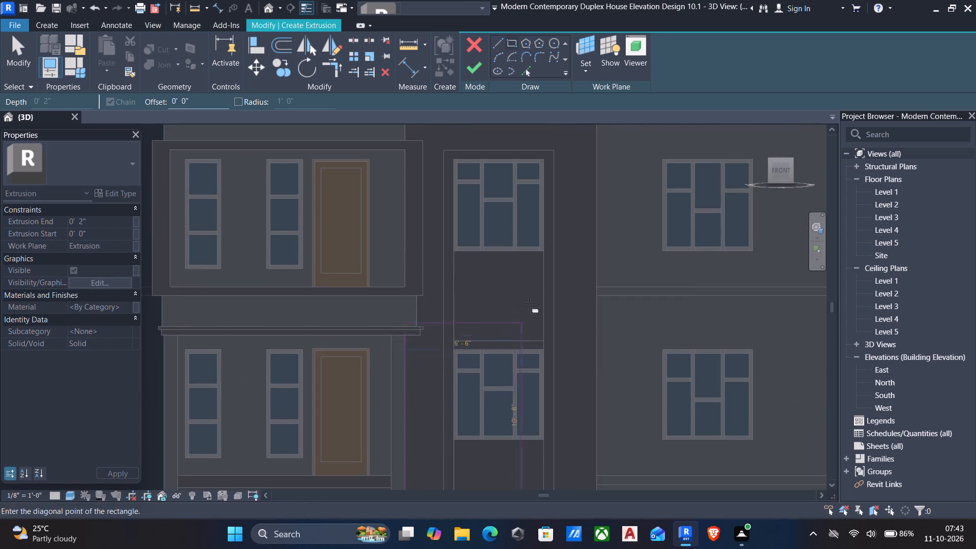
{"action": "middle_click_drag", "start_coordinate": [540, 265], "coordinate": [508, 329]}
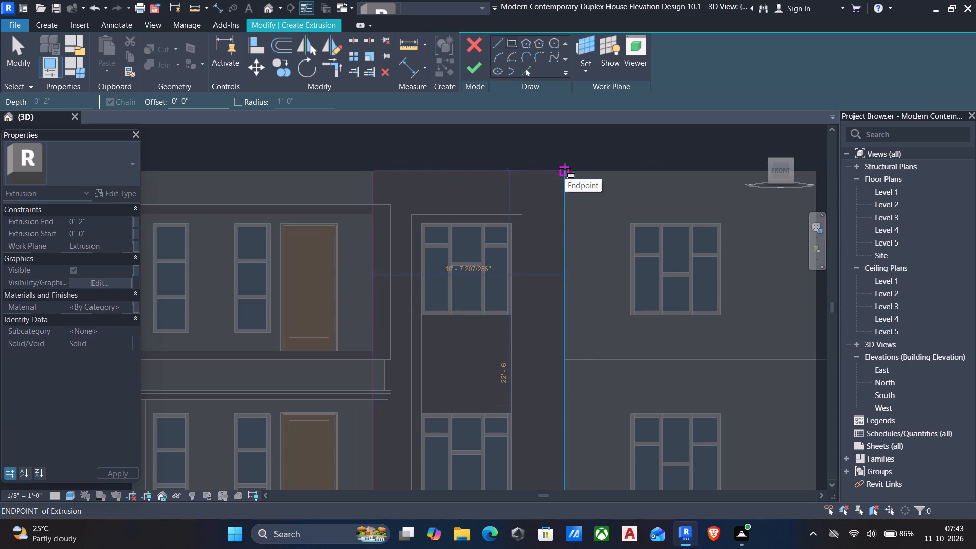
{"action": "left_click", "coordinate": [565, 168]}
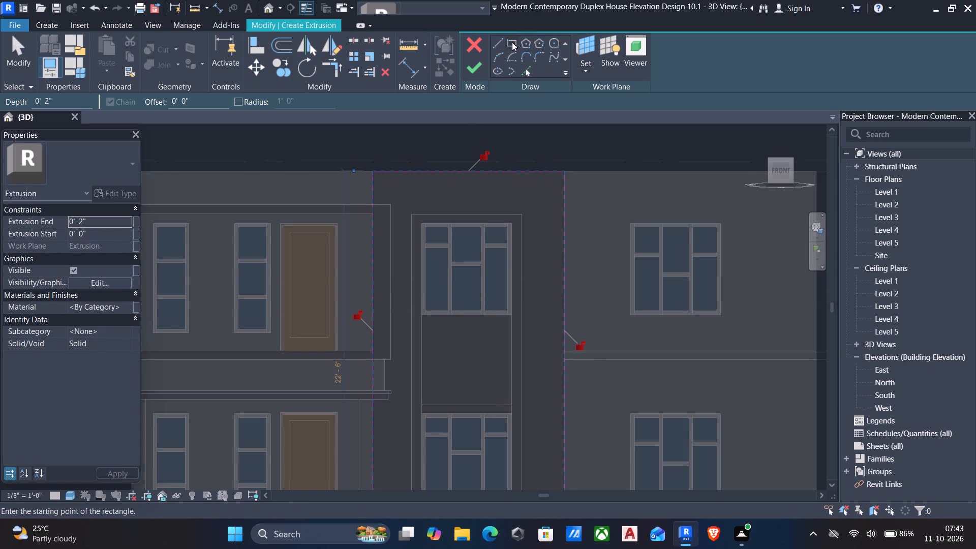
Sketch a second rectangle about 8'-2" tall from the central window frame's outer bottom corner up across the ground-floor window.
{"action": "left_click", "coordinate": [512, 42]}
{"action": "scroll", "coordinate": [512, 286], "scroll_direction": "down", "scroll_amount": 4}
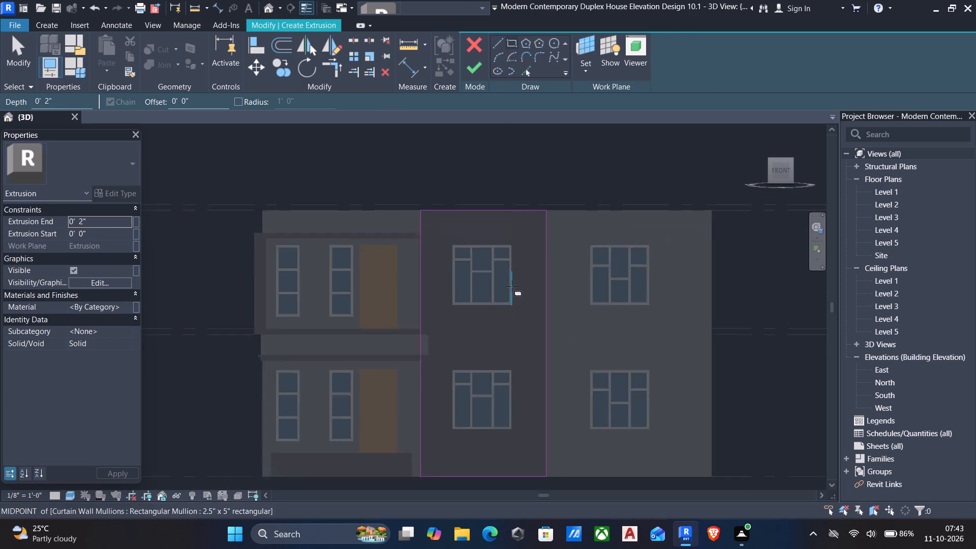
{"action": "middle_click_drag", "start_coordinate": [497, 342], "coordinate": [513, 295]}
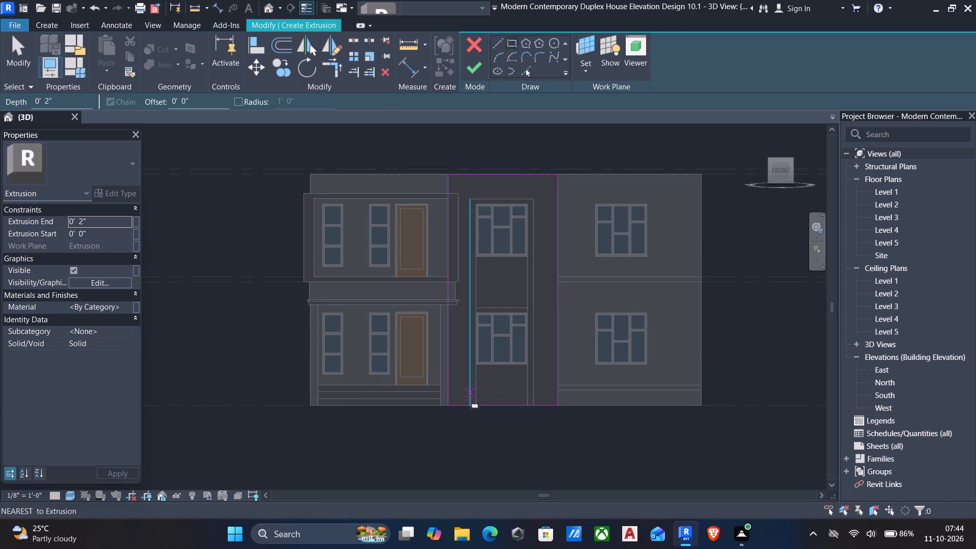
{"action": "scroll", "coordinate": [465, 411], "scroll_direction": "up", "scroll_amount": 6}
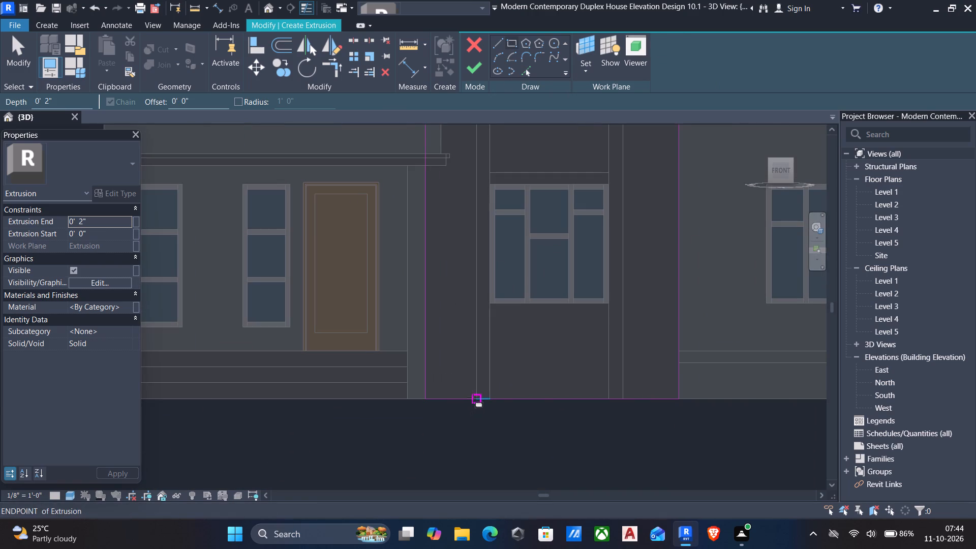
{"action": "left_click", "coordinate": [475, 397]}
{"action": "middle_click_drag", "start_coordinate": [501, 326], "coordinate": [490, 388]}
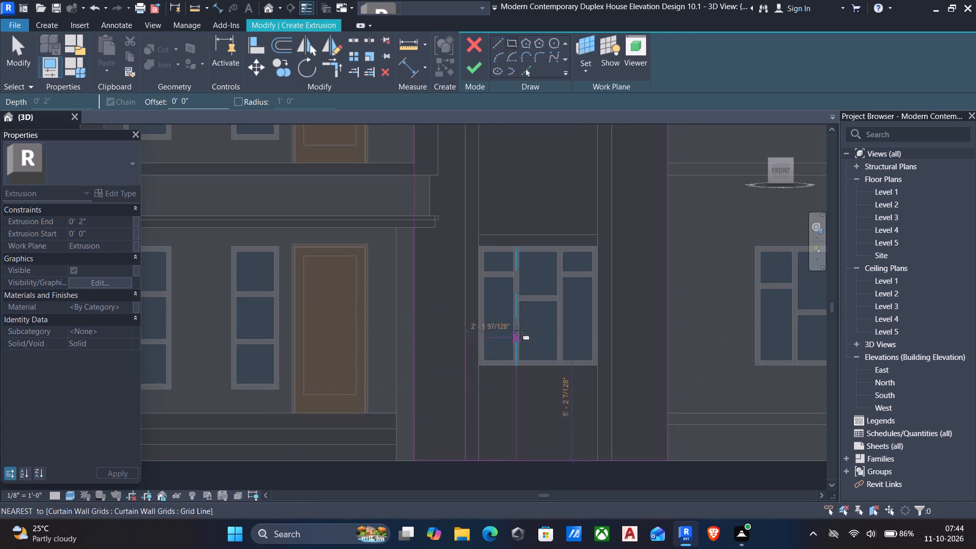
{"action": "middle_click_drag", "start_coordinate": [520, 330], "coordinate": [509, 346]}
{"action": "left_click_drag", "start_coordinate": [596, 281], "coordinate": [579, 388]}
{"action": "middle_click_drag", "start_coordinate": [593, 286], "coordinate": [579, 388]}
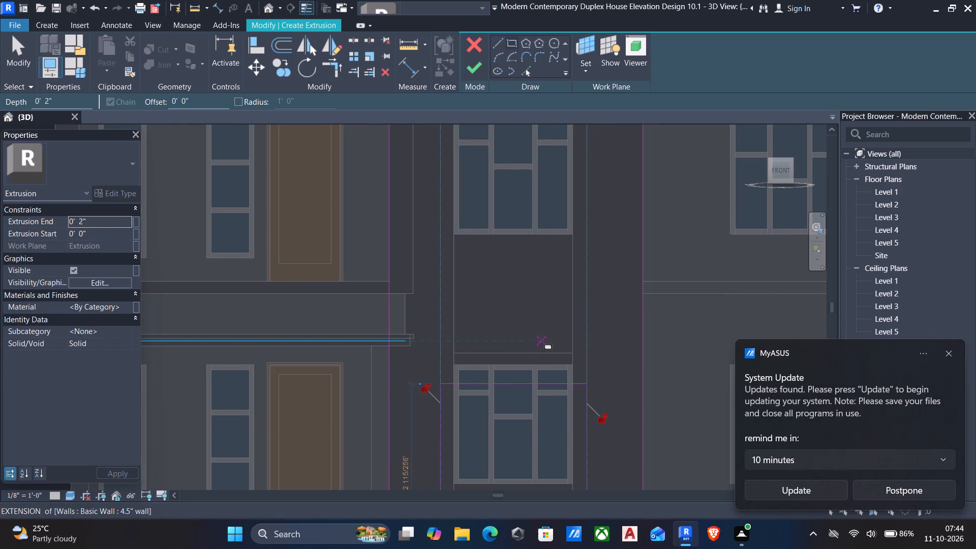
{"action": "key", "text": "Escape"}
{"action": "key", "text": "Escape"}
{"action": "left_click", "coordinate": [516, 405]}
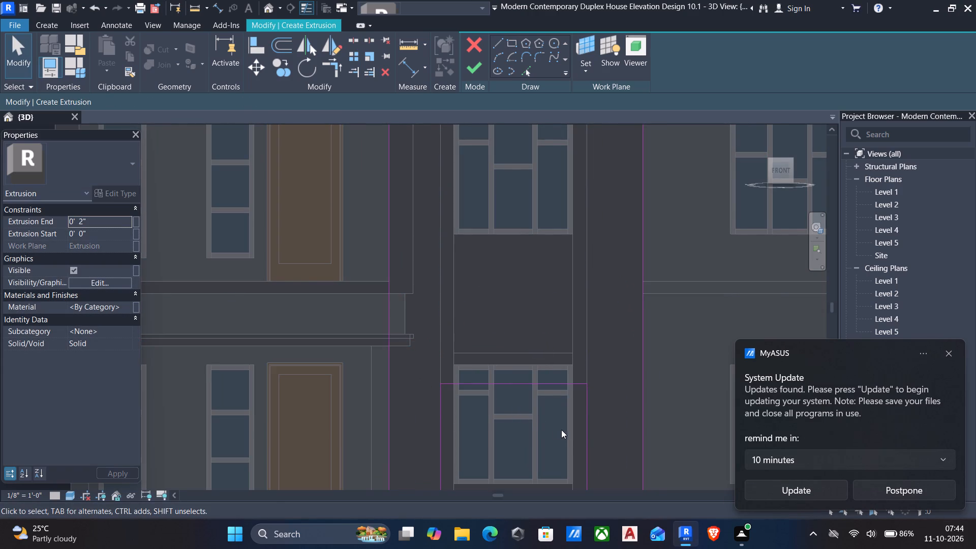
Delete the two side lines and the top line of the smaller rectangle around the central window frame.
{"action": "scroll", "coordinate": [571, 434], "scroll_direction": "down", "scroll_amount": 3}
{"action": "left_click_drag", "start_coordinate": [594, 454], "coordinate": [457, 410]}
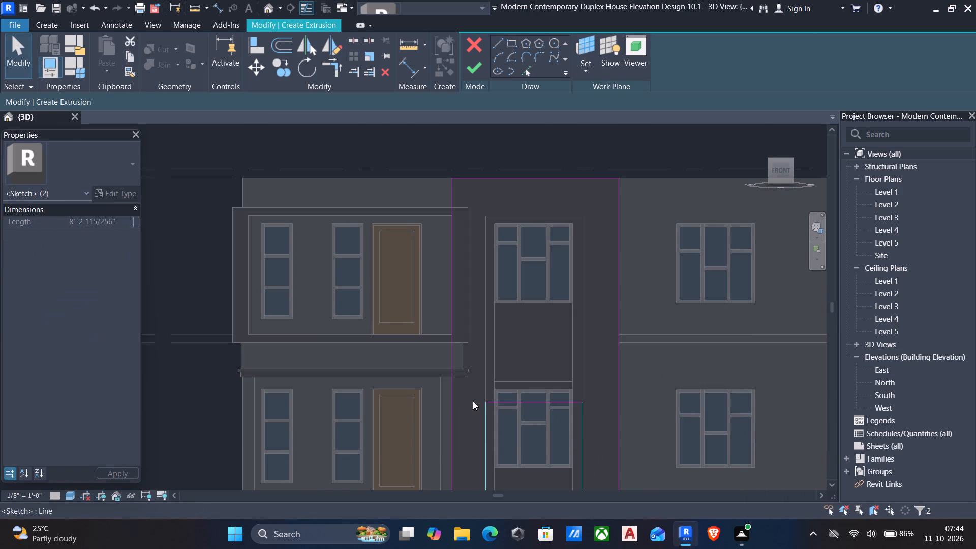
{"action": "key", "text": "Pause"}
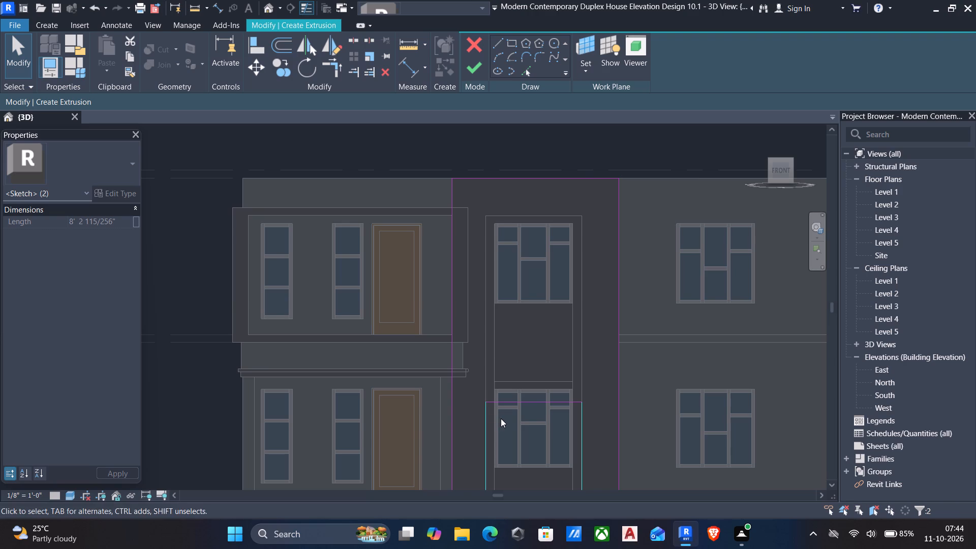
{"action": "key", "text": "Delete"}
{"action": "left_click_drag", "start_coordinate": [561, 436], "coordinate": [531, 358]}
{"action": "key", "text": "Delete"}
Delete the two overlapping sketch lines along the base of the central panel.
{"action": "scroll", "coordinate": [532, 375], "scroll_direction": "down", "scroll_amount": 7}
{"action": "middle_click_drag", "start_coordinate": [534, 357], "coordinate": [539, 325]}
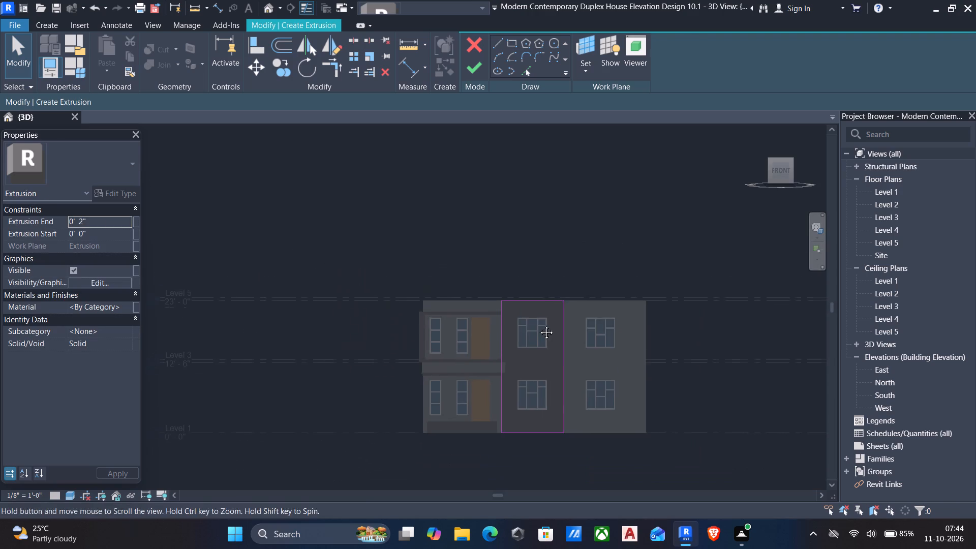
{"action": "middle_click_drag", "start_coordinate": [539, 325], "coordinate": [539, 324]}
{"action": "scroll", "coordinate": [546, 371], "scroll_direction": "up", "scroll_amount": 5}
{"action": "left_click_drag", "start_coordinate": [553, 471], "coordinate": [531, 392]}
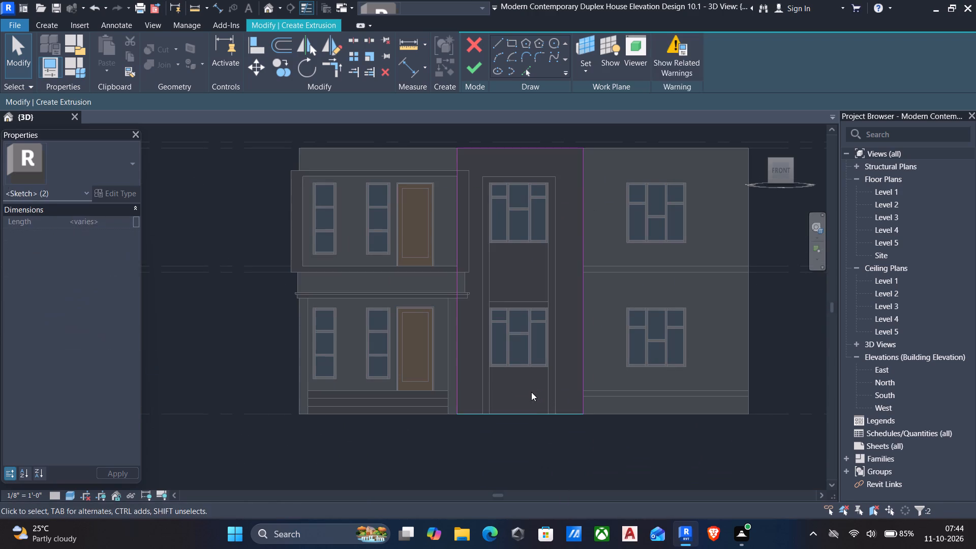
{"action": "key", "text": "Delete"}
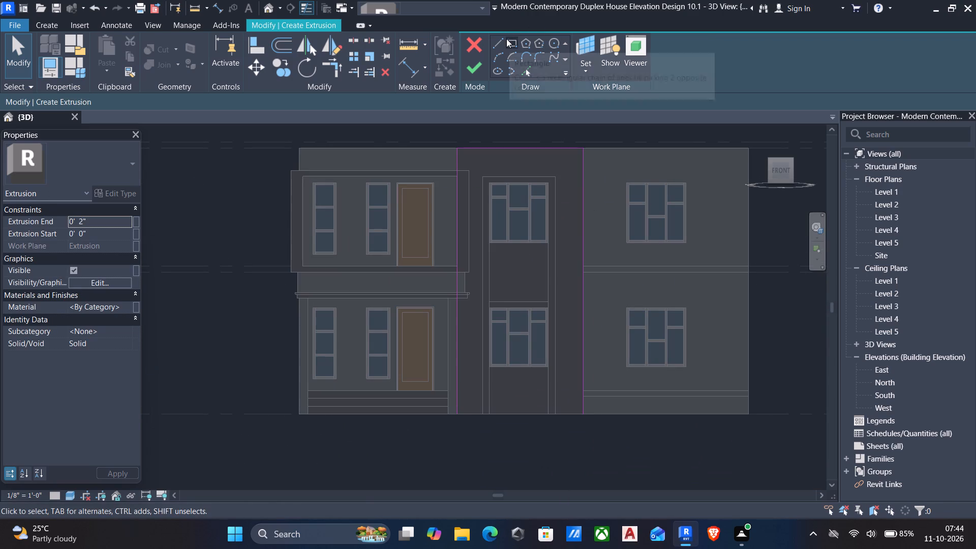
Sketch a rectangle around the outside of the central window frame from its base to its top, about 6'-2" by 20'-1".
{"action": "left_click", "coordinate": [510, 46]}
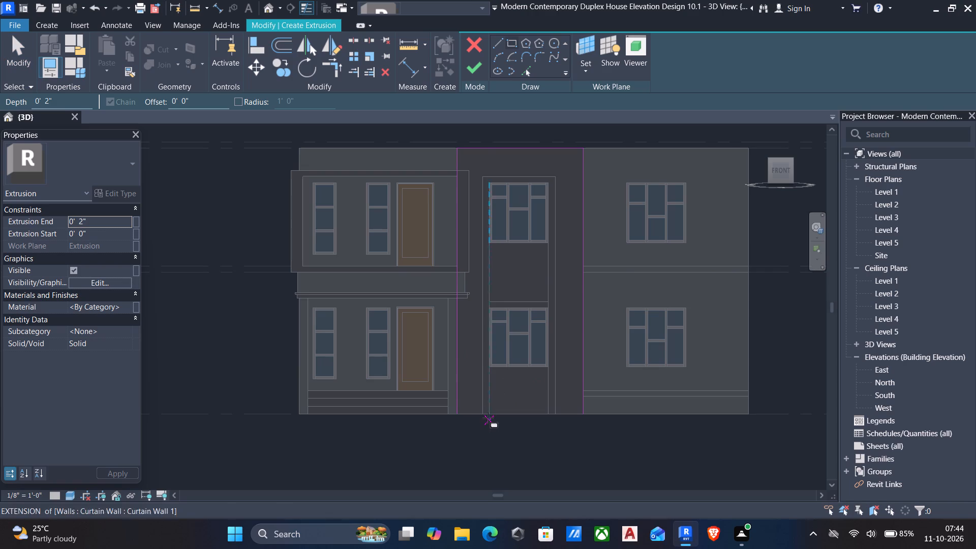
{"action": "scroll", "coordinate": [488, 417], "scroll_direction": "up", "scroll_amount": 5}
{"action": "left_click", "coordinate": [477, 414]}
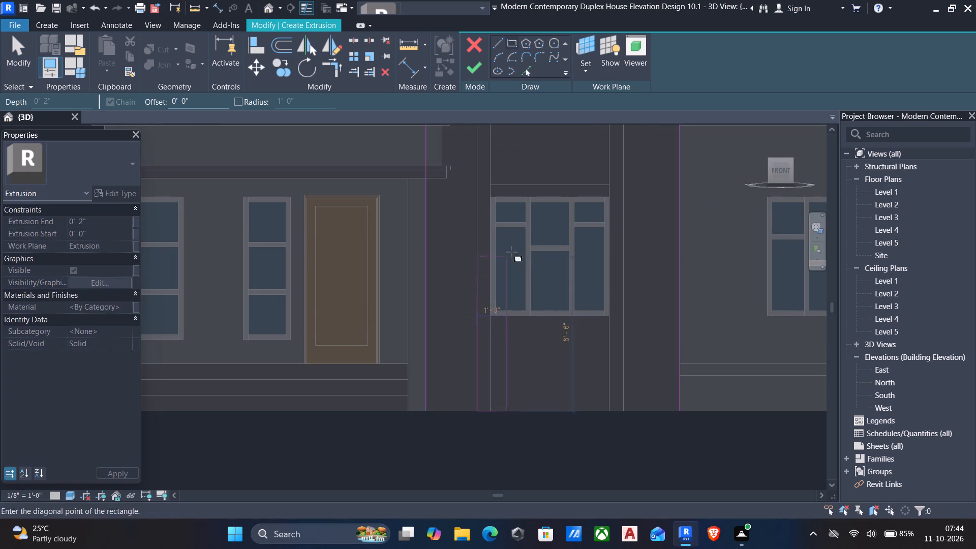
{"action": "middle_click_drag", "start_coordinate": [571, 204], "coordinate": [553, 345]}
{"action": "scroll", "coordinate": [577, 263], "scroll_direction": "down", "scroll_amount": 3}
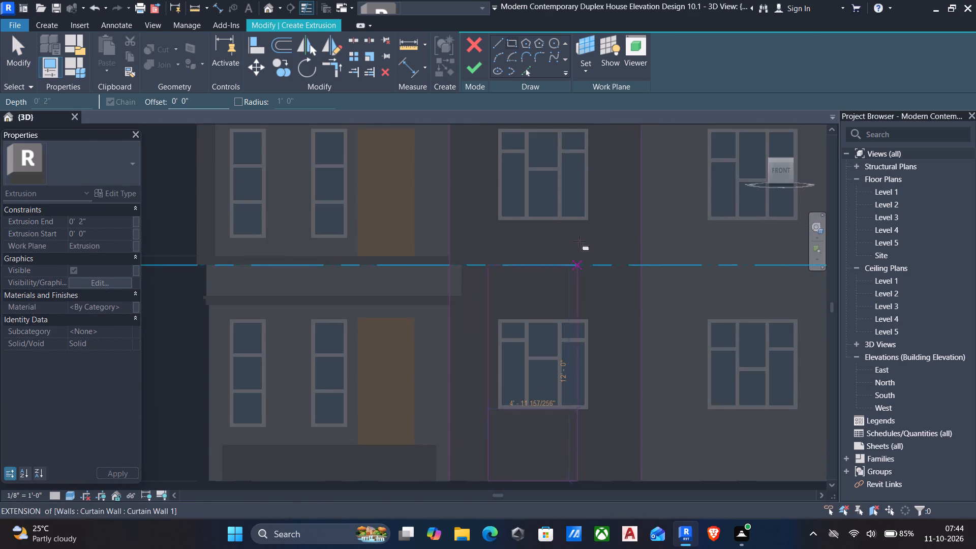
{"action": "middle_click_drag", "start_coordinate": [579, 240], "coordinate": [568, 345]}
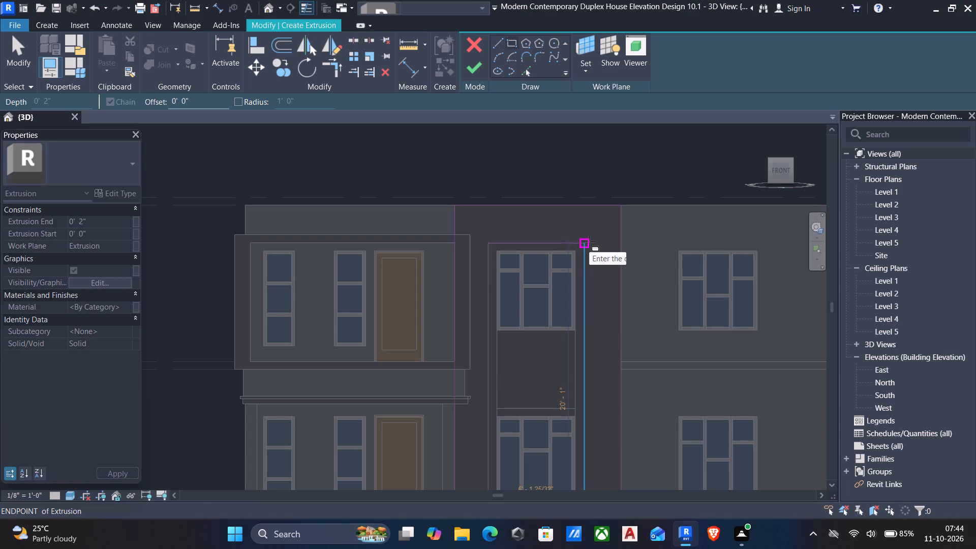
{"action": "left_click", "coordinate": [589, 241]}
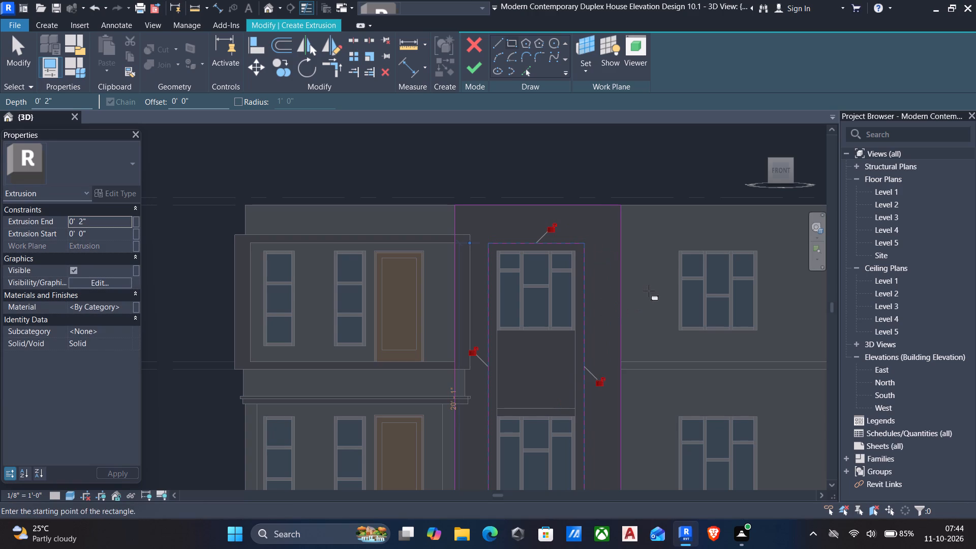
Sketch a line along the base from the window frame's outer right corner to the central panel's right edge.
{"action": "left_click", "coordinate": [495, 43]}
{"action": "scroll", "coordinate": [677, 379], "scroll_direction": "down", "scroll_amount": 4}
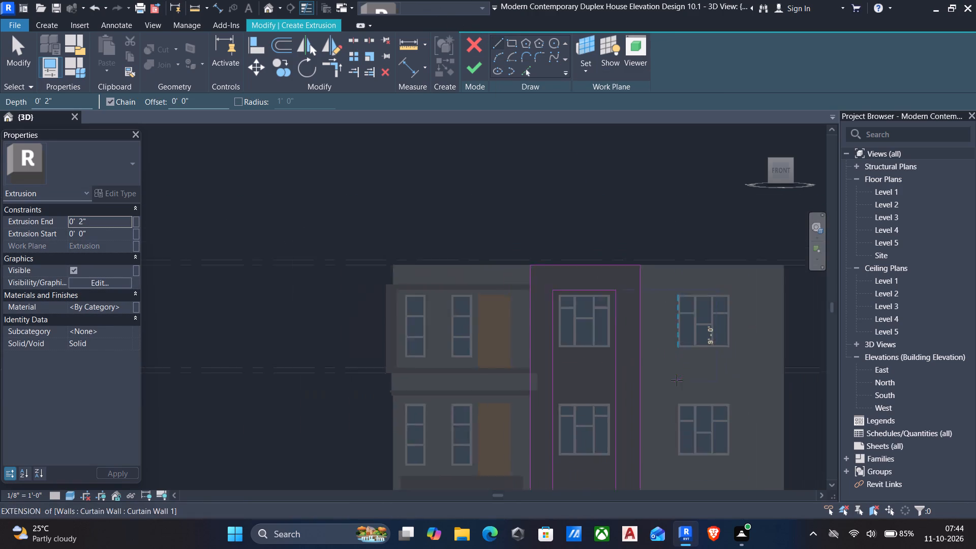
{"action": "scroll", "coordinate": [677, 381], "scroll_direction": "up", "scroll_amount": 1}
{"action": "middle_click_drag", "start_coordinate": [675, 402], "coordinate": [675, 322]}
{"action": "scroll", "coordinate": [627, 430], "scroll_direction": "up", "scroll_amount": 6}
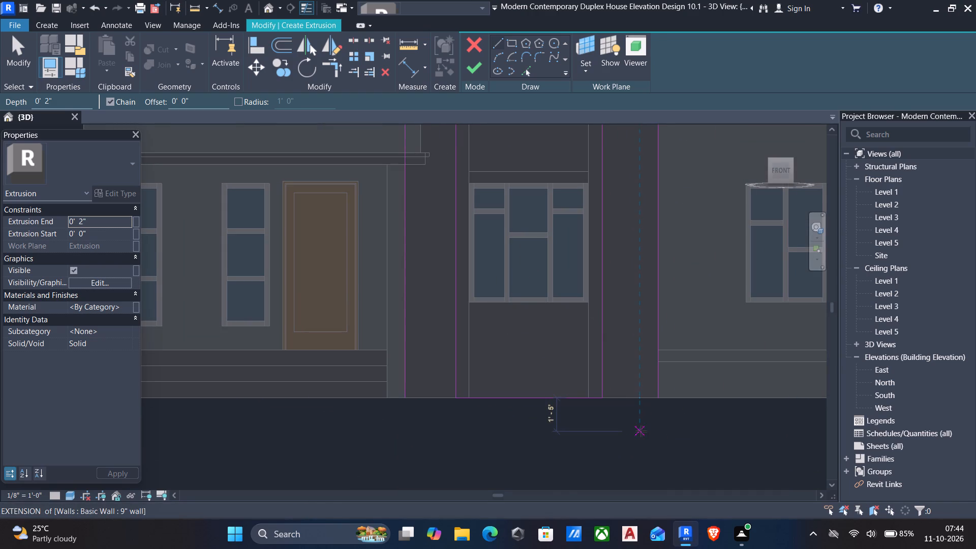
{"action": "left_click", "coordinate": [602, 395]}
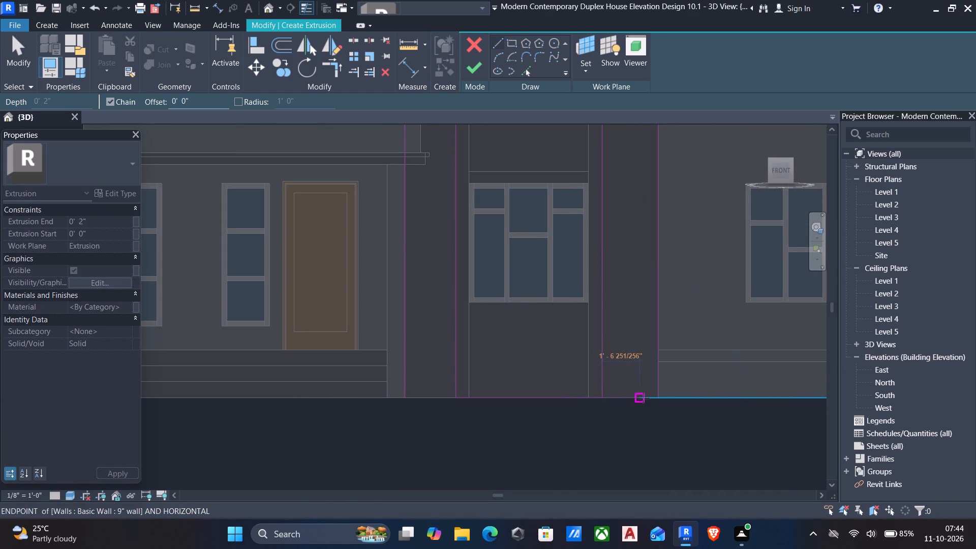
{"action": "left_click", "coordinate": [656, 395]}
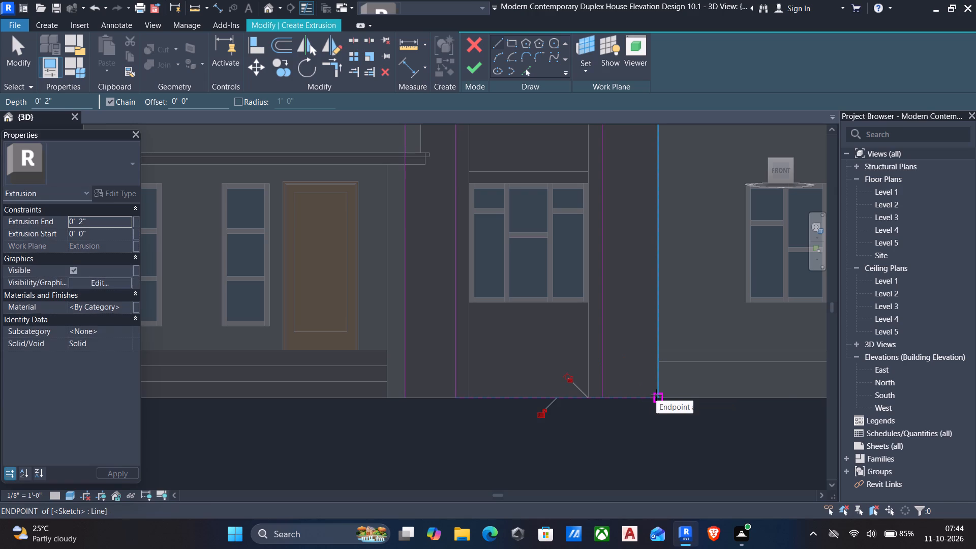
{"action": "key", "text": "Escape"}
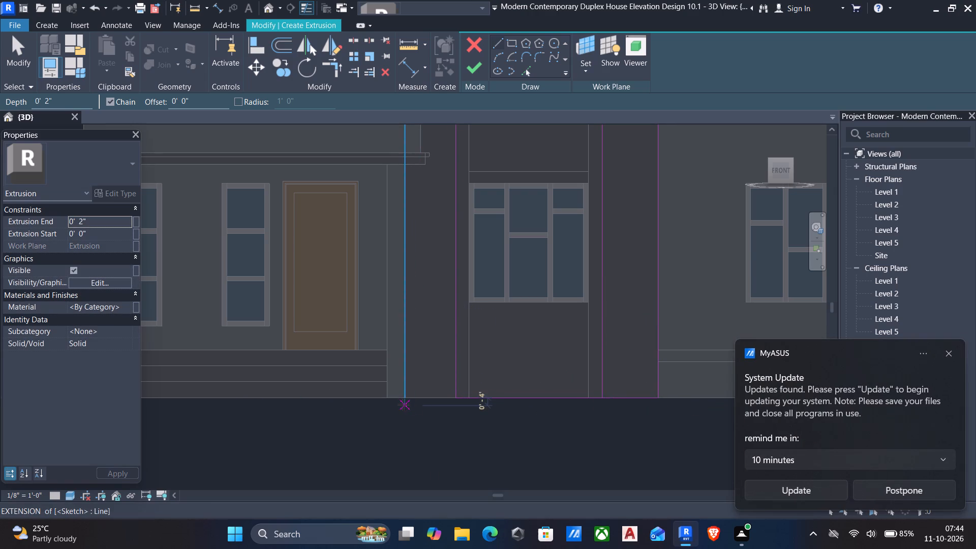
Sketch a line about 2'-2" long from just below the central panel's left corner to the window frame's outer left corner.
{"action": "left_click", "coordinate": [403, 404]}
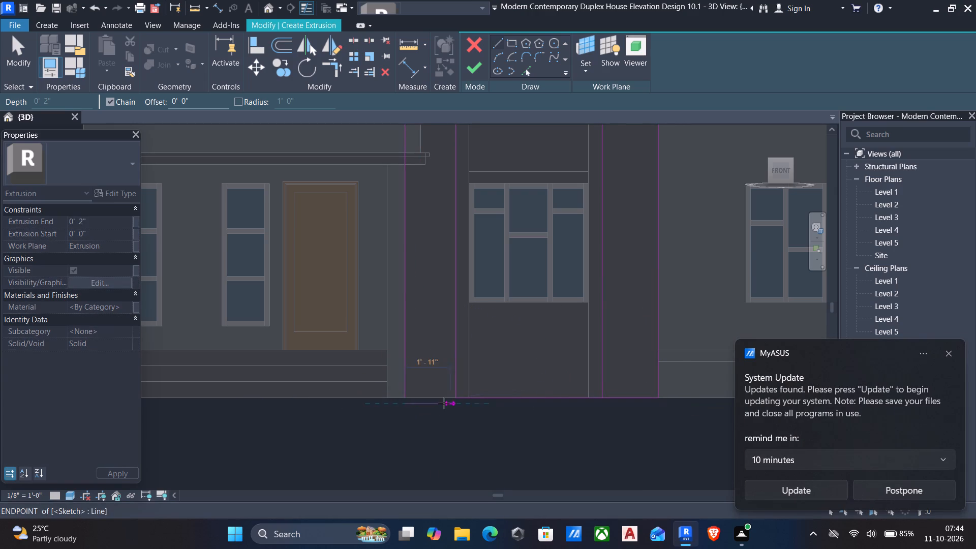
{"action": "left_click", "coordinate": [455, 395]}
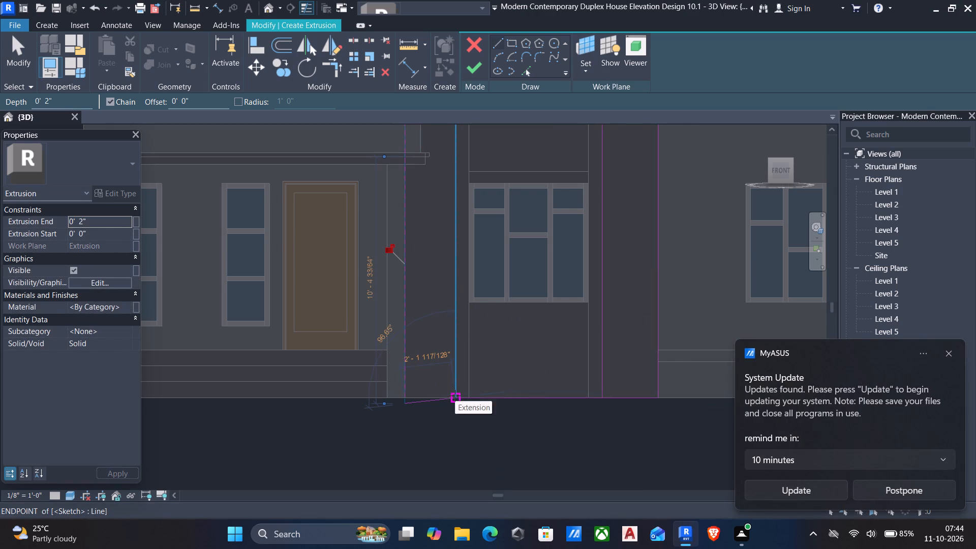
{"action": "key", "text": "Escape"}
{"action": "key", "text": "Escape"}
Delete the bottom line of the inner rectangle between the window frame's two outer base corners.
{"action": "left_click", "coordinate": [506, 392]}
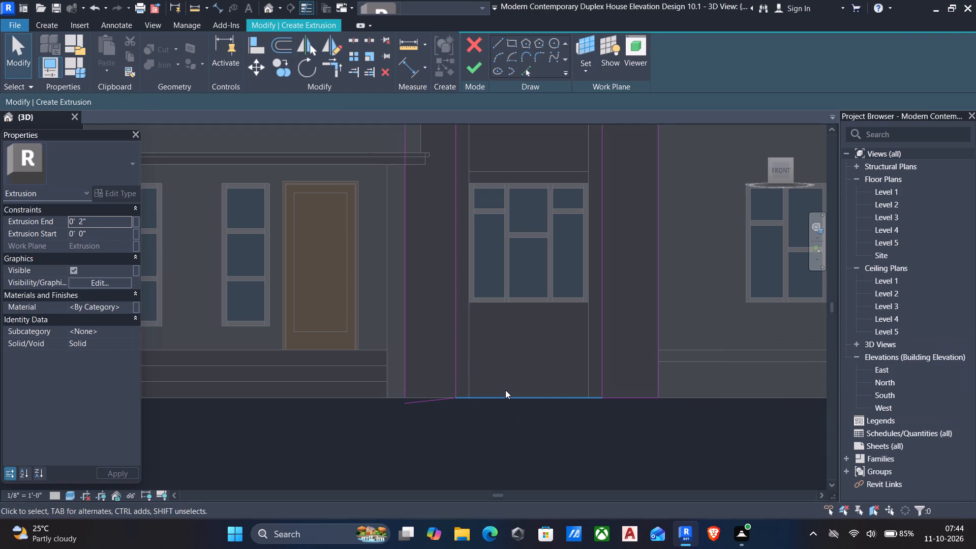
{"action": "left_click_drag", "start_coordinate": [558, 465], "coordinate": [500, 376]}
{"action": "key", "text": "Pause"}
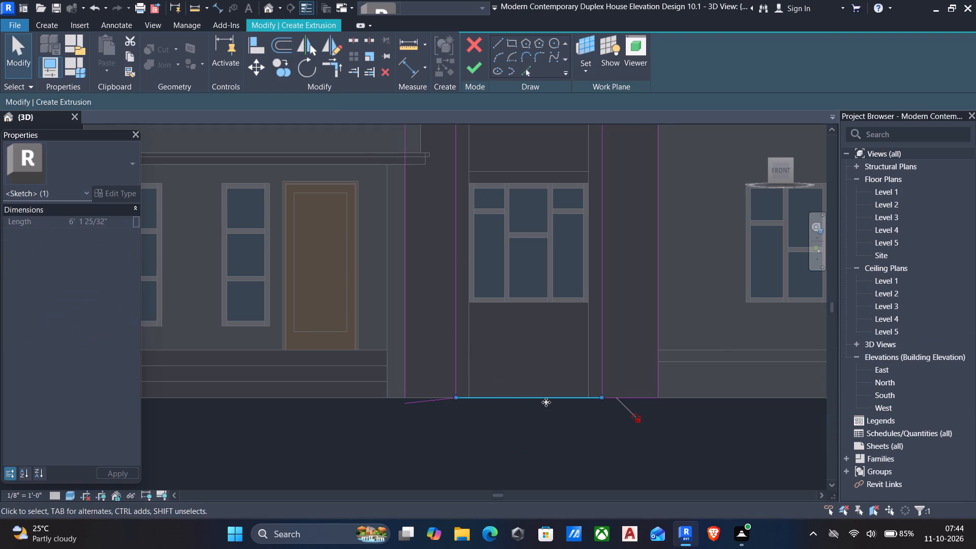
{"action": "key", "text": "Delete"}
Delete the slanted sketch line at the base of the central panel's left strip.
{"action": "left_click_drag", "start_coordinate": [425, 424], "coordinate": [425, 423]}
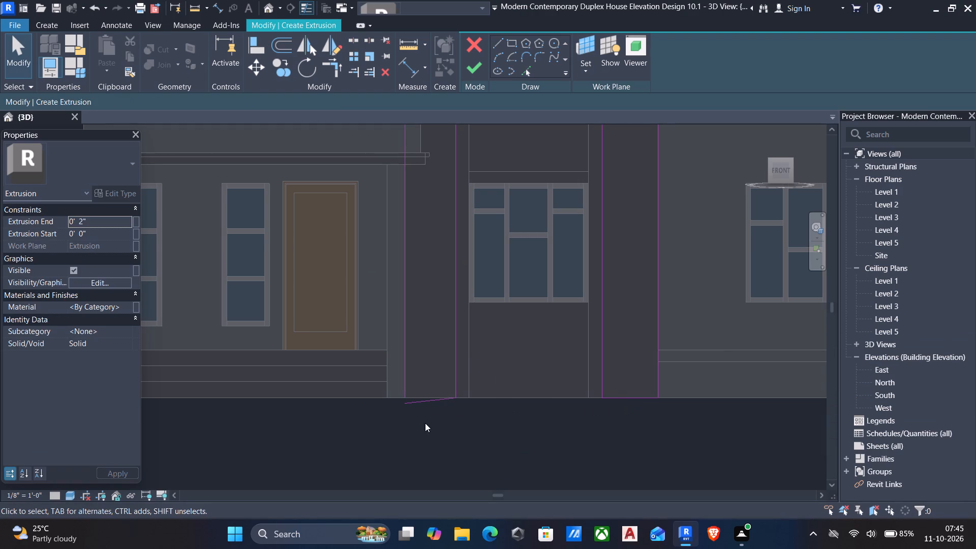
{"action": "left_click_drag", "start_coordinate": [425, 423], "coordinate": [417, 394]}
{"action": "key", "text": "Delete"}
Sketch a horizontal base line about 2'-2" long from the central panel's left corner to the window frame's outer left corner.
{"action": "left_click", "coordinate": [492, 41]}
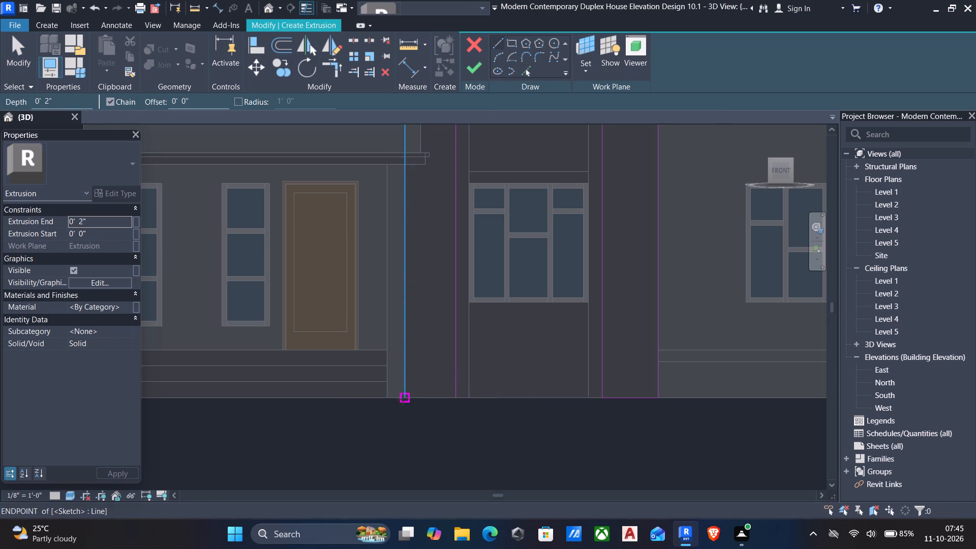
{"action": "left_click", "coordinate": [403, 399]}
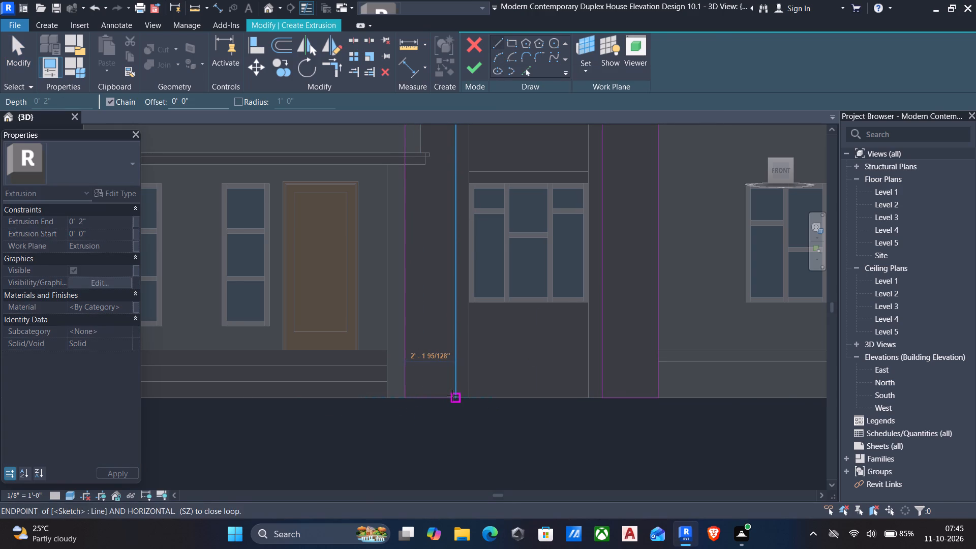
{"action": "left_click", "coordinate": [452, 395]}
{"action": "key", "text": "Escape"}
{"action": "middle_click_drag", "start_coordinate": [530, 355], "coordinate": [528, 372]}
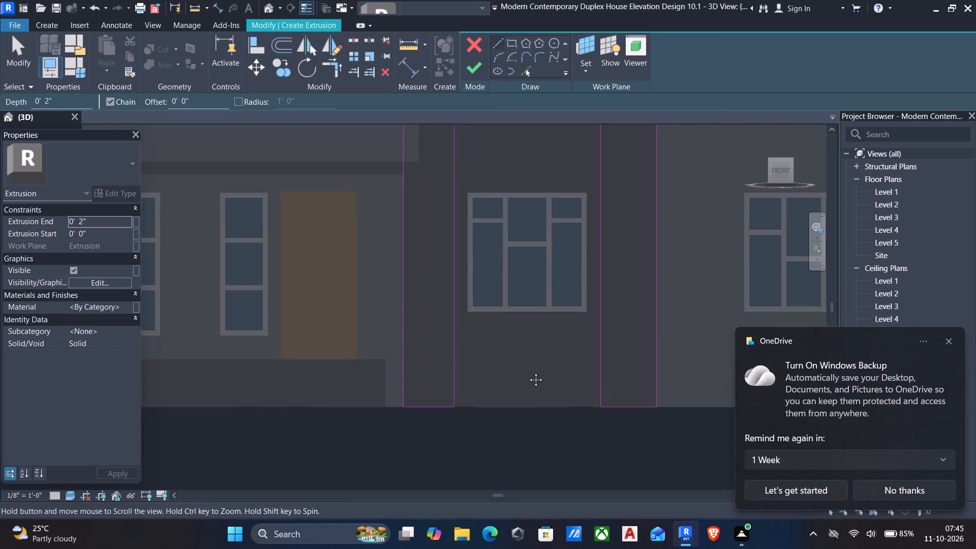
{"action": "middle_click_drag", "start_coordinate": [528, 372], "coordinate": [528, 408]}
{"action": "scroll", "coordinate": [529, 385], "scroll_direction": "down", "scroll_amount": 3}
{"action": "middle_click_drag", "start_coordinate": [522, 356], "coordinate": [516, 419]}
{"action": "key", "text": "Escape"}
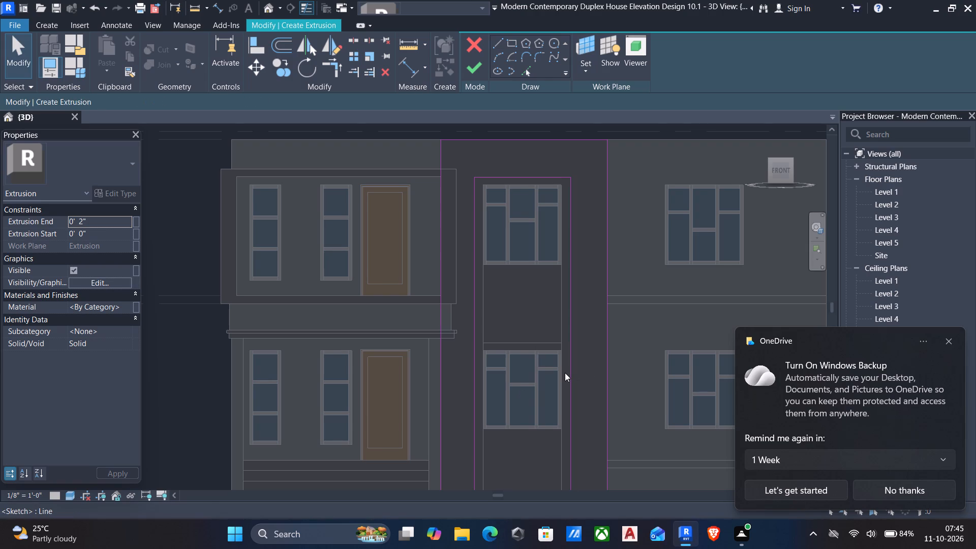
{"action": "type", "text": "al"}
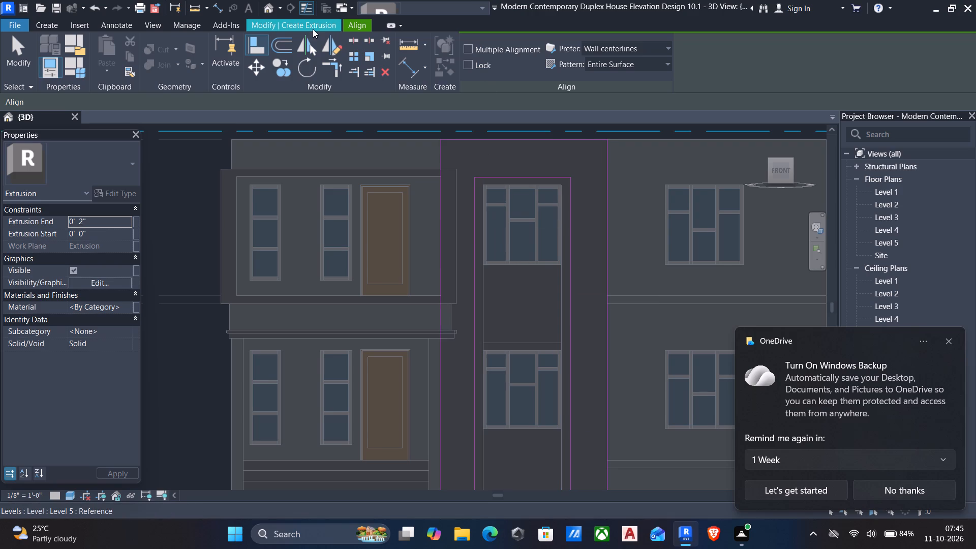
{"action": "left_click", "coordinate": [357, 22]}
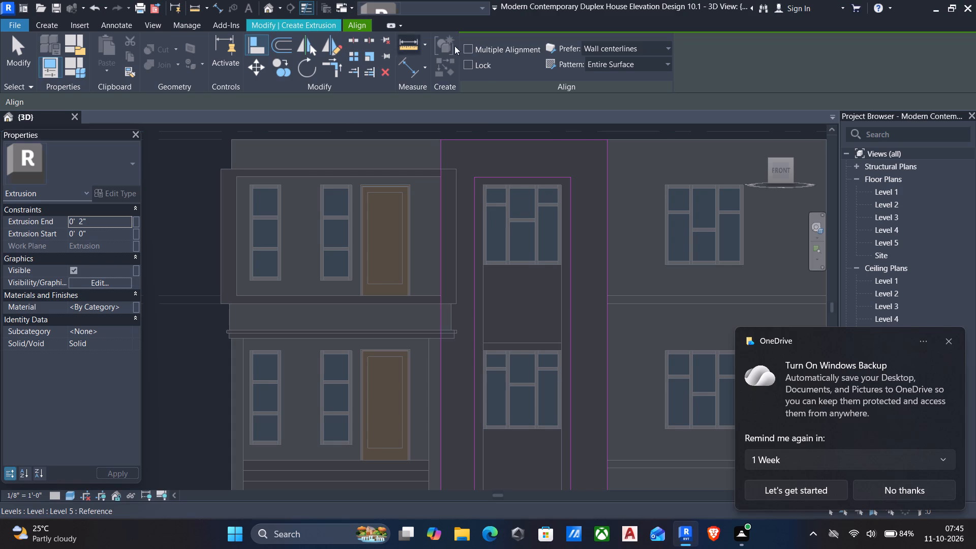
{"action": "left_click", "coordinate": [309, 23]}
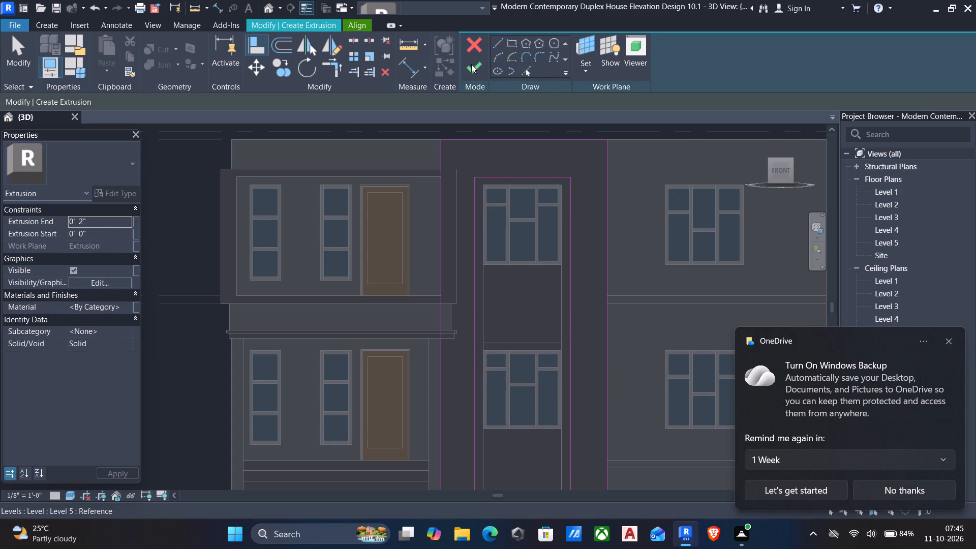
Finish the sketch to create the 2" deep extrusion on the central panel around the window frame.
{"action": "left_click", "coordinate": [471, 64]}
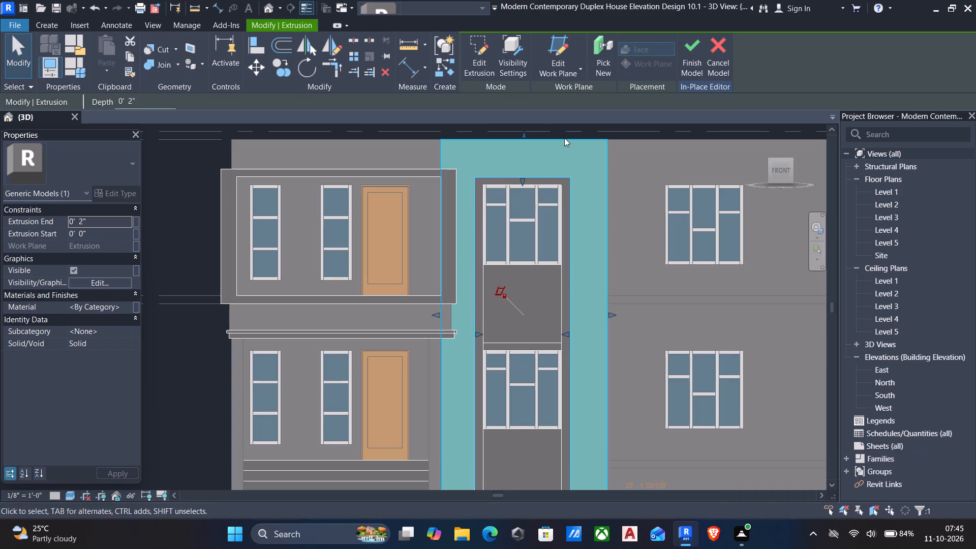
Start another extrusion in the in-place model, picking the wall face between the two central windows as its work plane.
{"action": "left_click", "coordinate": [50, 21]}
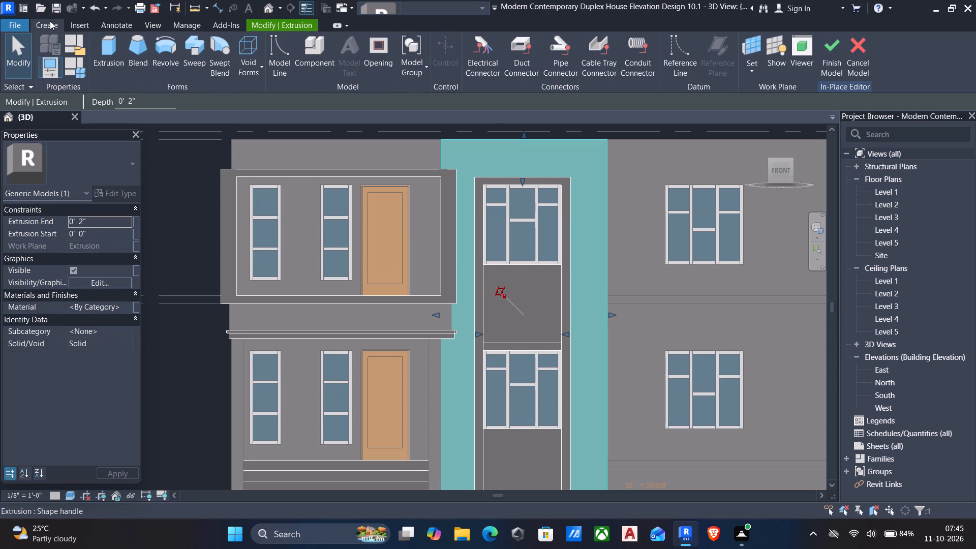
{"action": "left_click", "coordinate": [112, 47]}
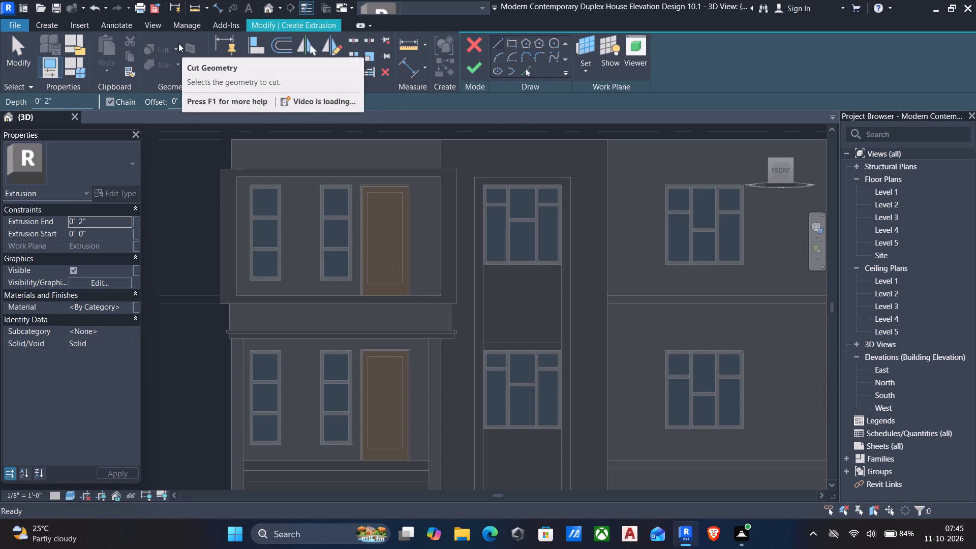
{"action": "left_click", "coordinate": [581, 70]}
{"action": "left_click", "coordinate": [602, 115]}
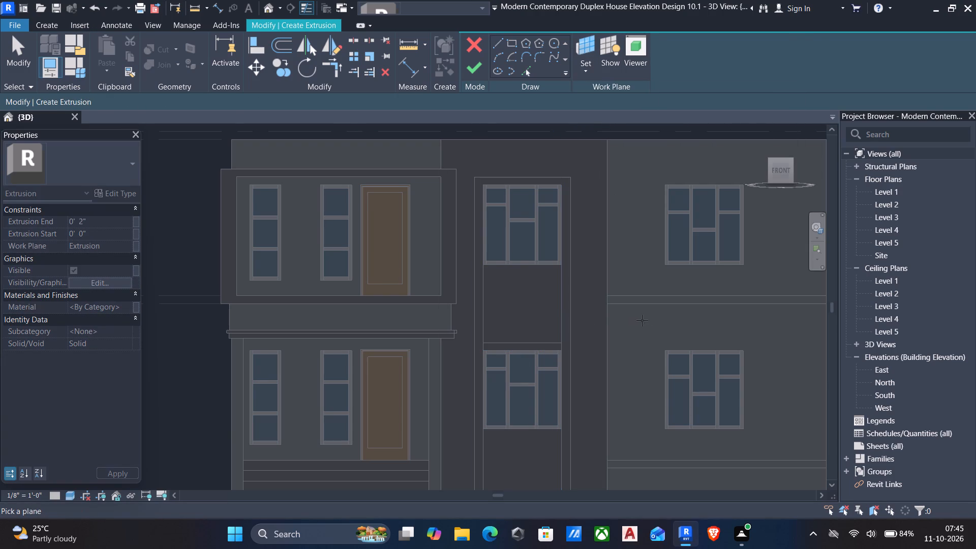
{"action": "middle_click_drag", "start_coordinate": [621, 300], "coordinate": [624, 392]}
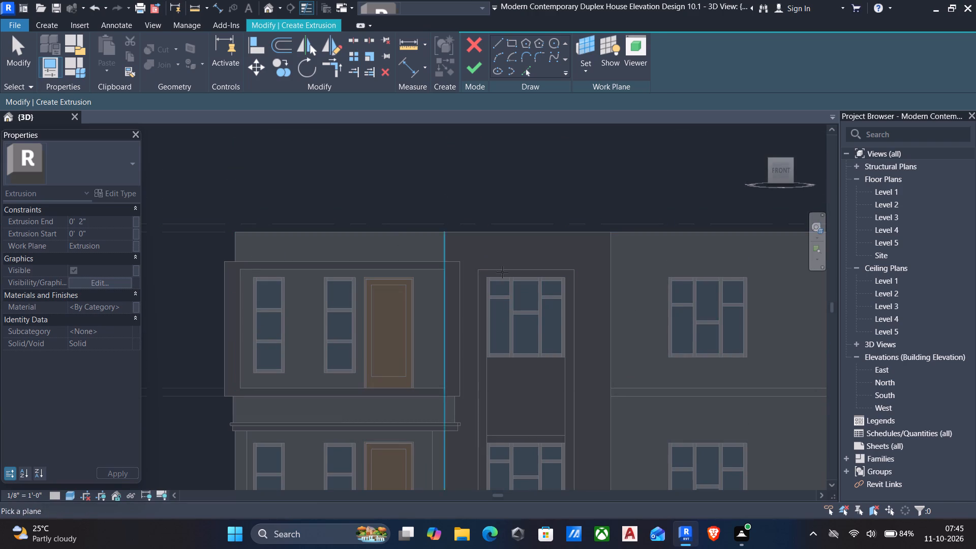
{"action": "scroll", "coordinate": [592, 291], "scroll_direction": "down", "scroll_amount": 4}
{"action": "middle_click_drag", "start_coordinate": [601, 287], "coordinate": [568, 365], "text": "shift"}
{"action": "scroll", "coordinate": [540, 413], "scroll_direction": "up", "scroll_amount": 6}
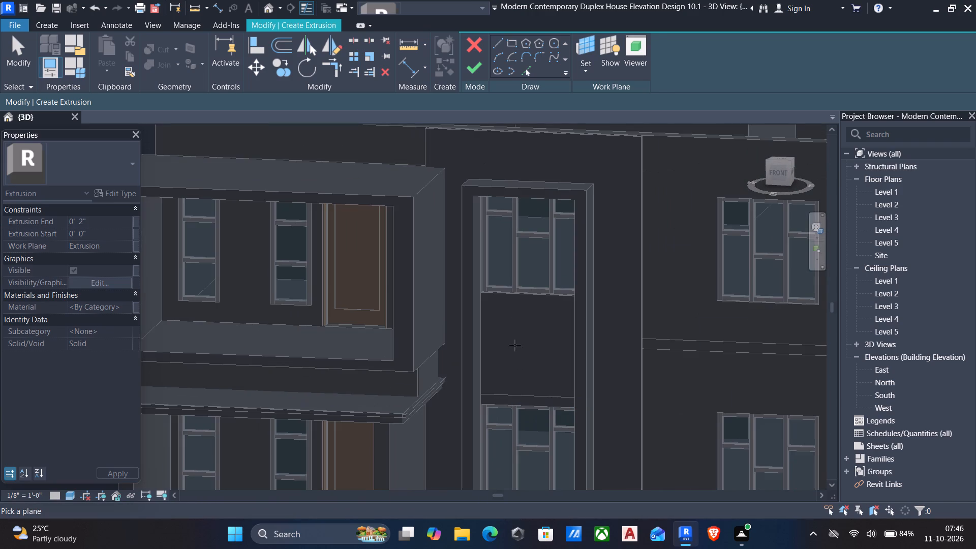
{"action": "left_click", "coordinate": [518, 294]}
Sketch a 5'-0" by 0'-6" rectangle directly above the lower central window and finish the extrusion.
{"action": "left_click", "coordinate": [510, 40]}
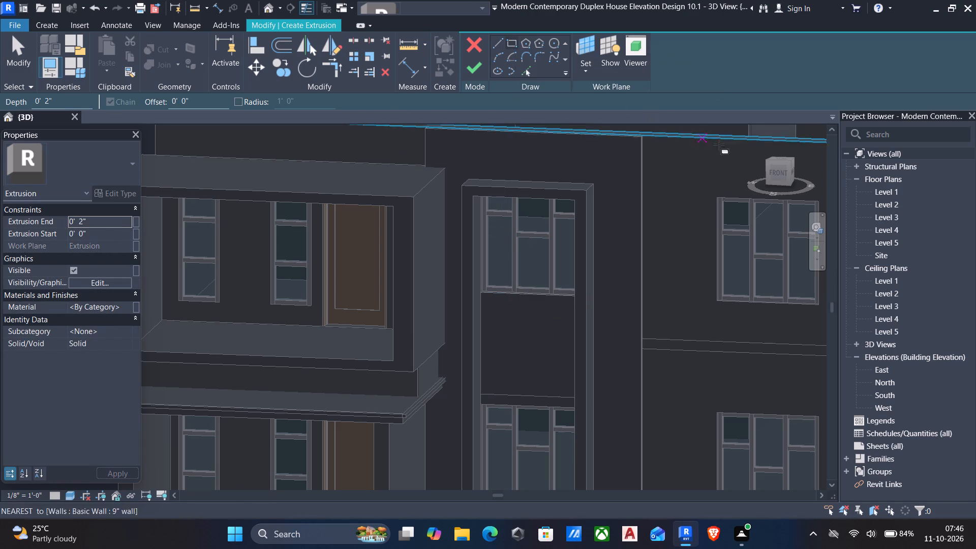
{"action": "left_click", "coordinate": [775, 175]}
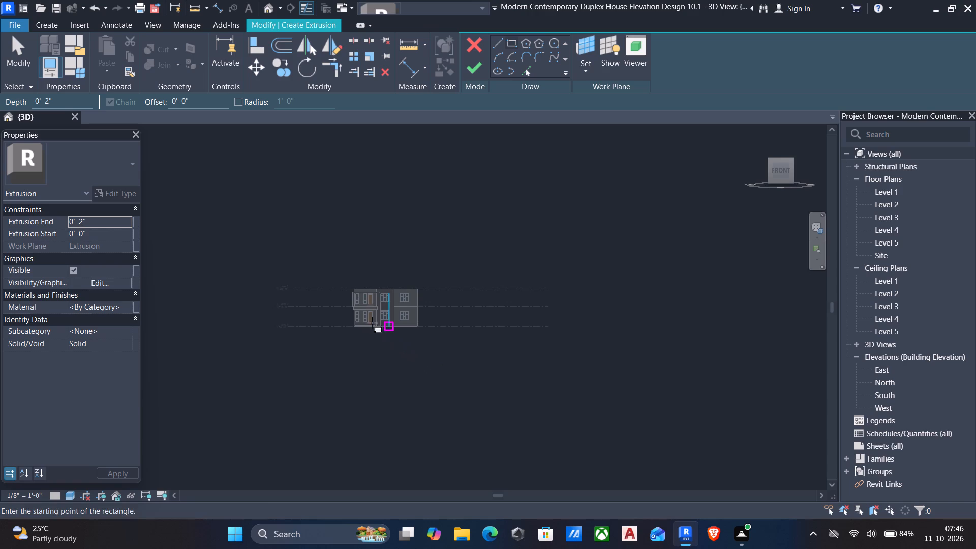
{"action": "scroll", "coordinate": [361, 316], "scroll_direction": "up", "scroll_amount": 14}
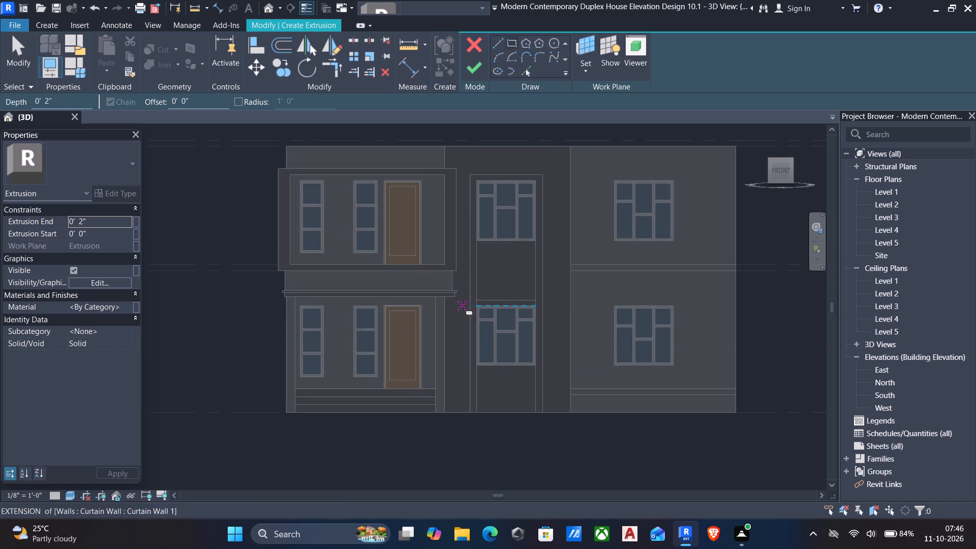
{"action": "scroll", "coordinate": [467, 306], "scroll_direction": "up", "scroll_amount": 5}
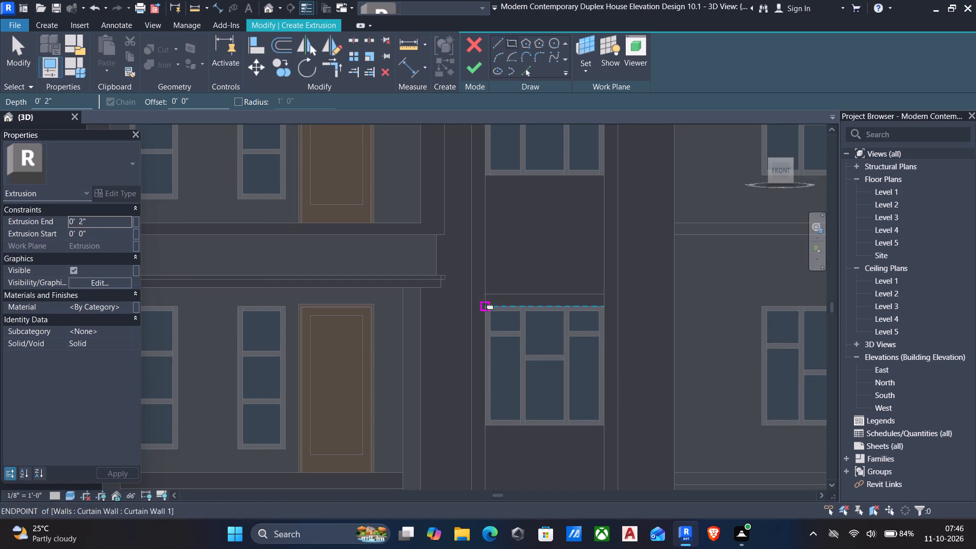
{"action": "left_click", "coordinate": [484, 299]}
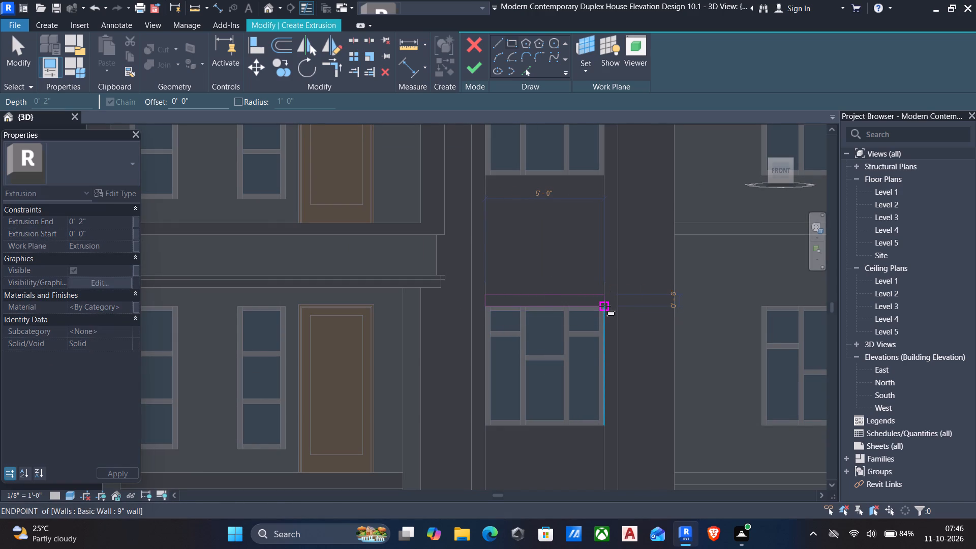
{"action": "left_click", "coordinate": [605, 306]}
{"action": "left_click", "coordinate": [479, 65]}
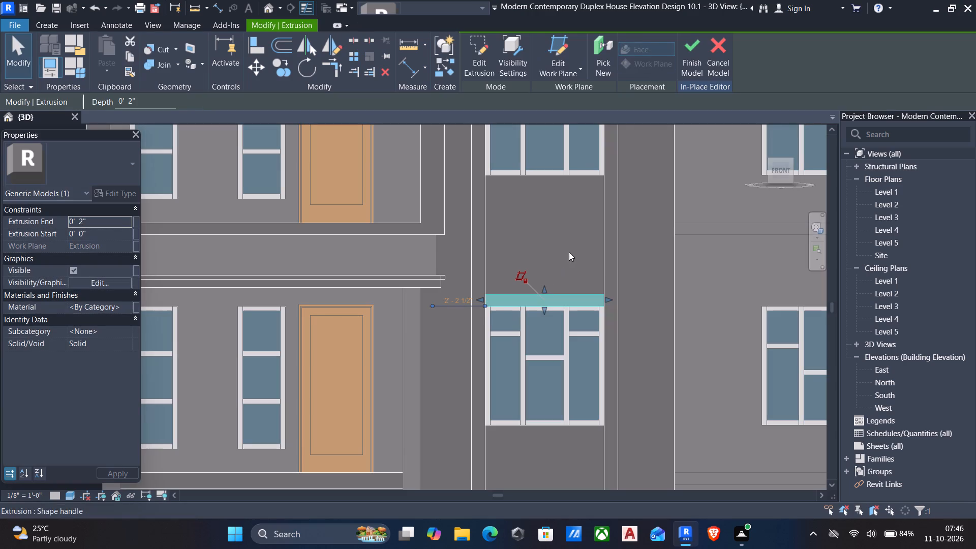
Set the Extrusion End of the new slab above the lower central window to 1' 6".
{"action": "scroll", "coordinate": [632, 304], "scroll_direction": "down", "scroll_amount": 2}
{"action": "middle_click_drag", "start_coordinate": [640, 299], "coordinate": [635, 307], "text": "shift"}
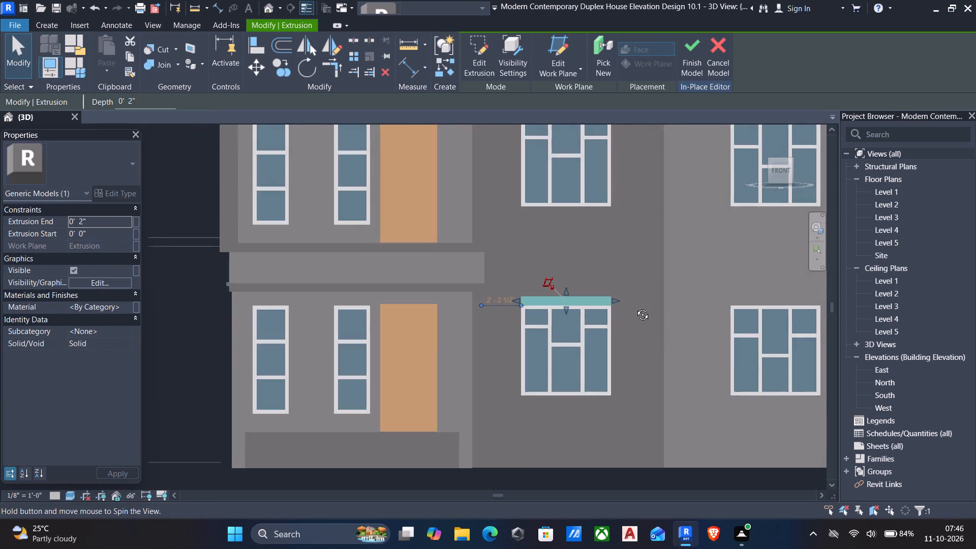
{"action": "middle_click_drag", "start_coordinate": [635, 307], "coordinate": [575, 444], "text": "shift"}
{"action": "scroll", "coordinate": [561, 315], "scroll_direction": "up", "scroll_amount": 4}
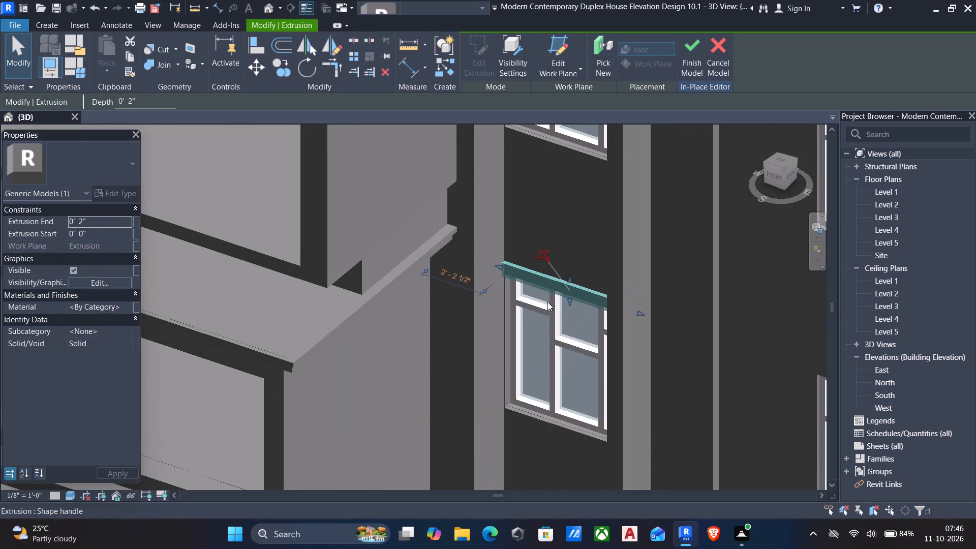
{"action": "key", "text": "Escape"}
{"action": "left_click", "coordinate": [533, 272]}
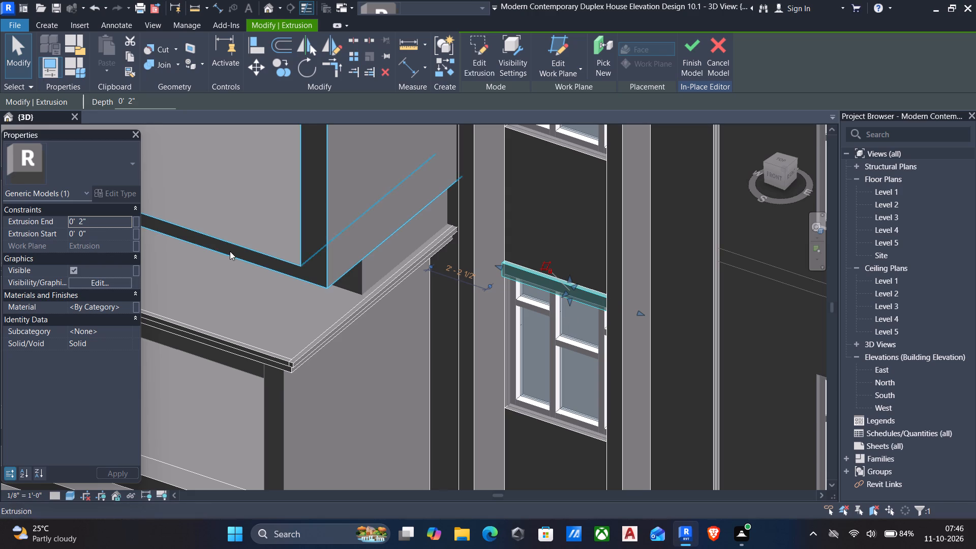
{"action": "left_click", "coordinate": [115, 220]}
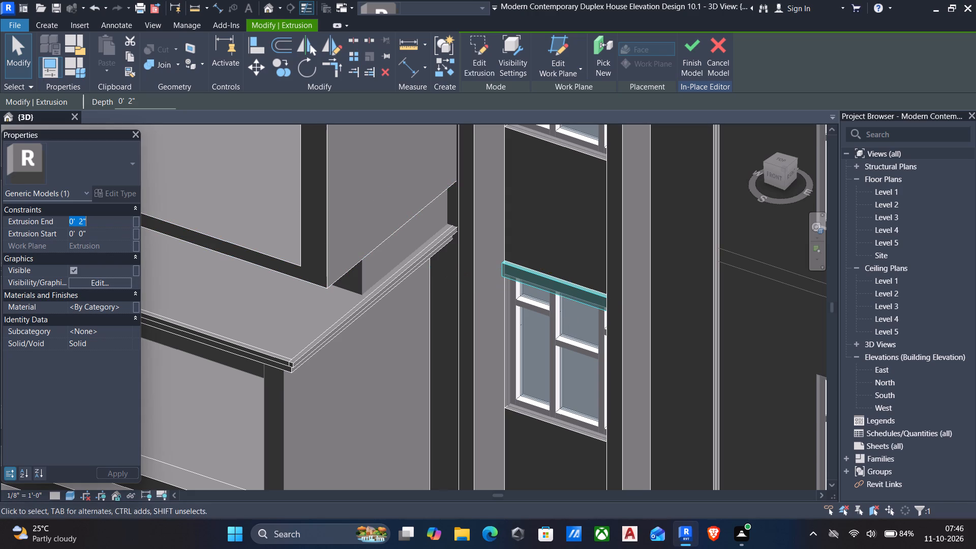
{"action": "type", "text": "1'6\""}
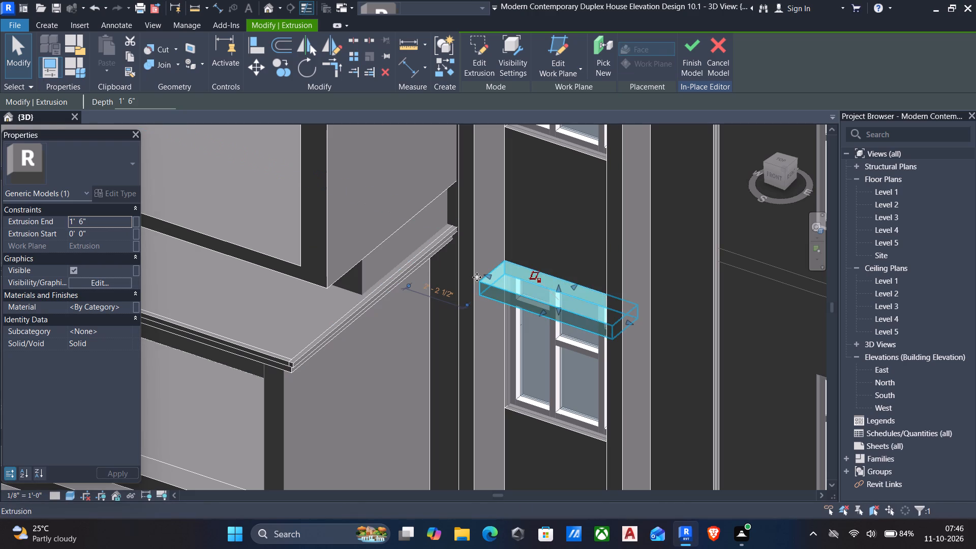
{"action": "key", "text": "Escape"}
Finish the in-place model containing the window frame, panel and new slab.
{"action": "scroll", "coordinate": [477, 260], "scroll_direction": "down", "scroll_amount": 3}
{"action": "middle_click_drag", "start_coordinate": [477, 260], "coordinate": [477, 260], "text": "shift"}
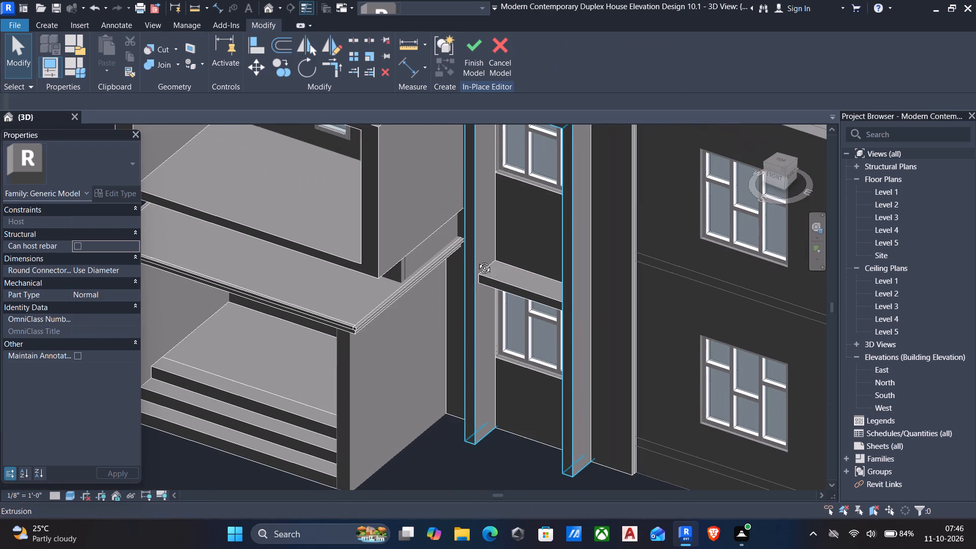
{"action": "middle_click_drag", "start_coordinate": [477, 260], "coordinate": [569, 229], "text": "shift"}
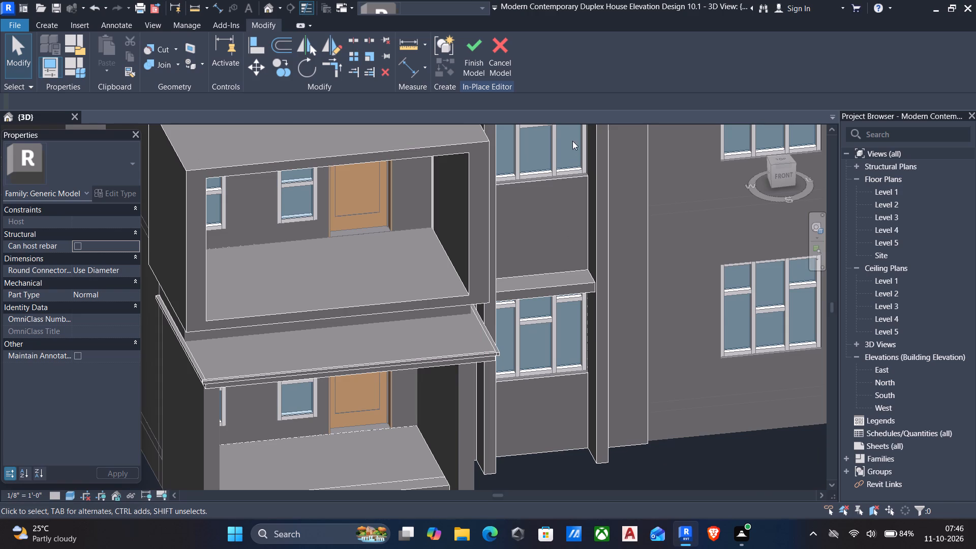
{"action": "left_click", "coordinate": [473, 45]}
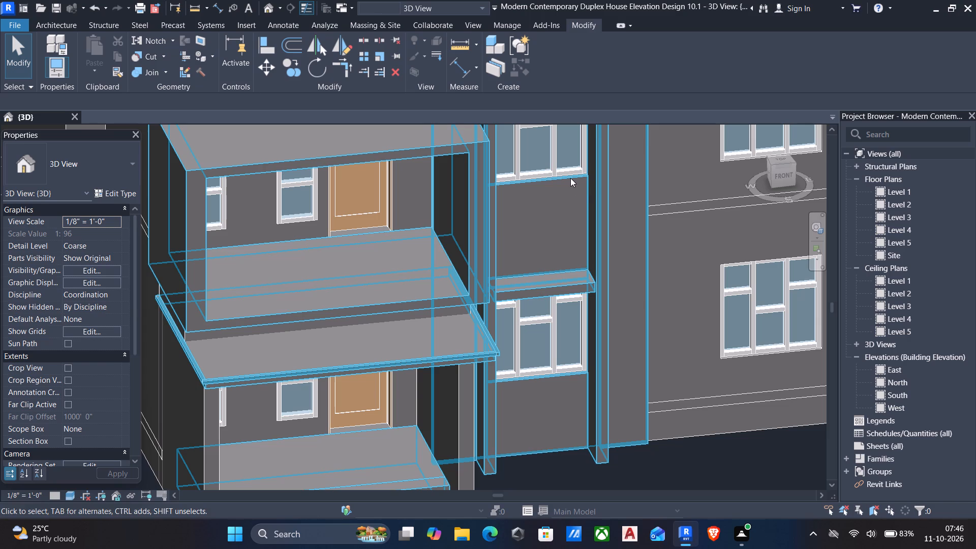
Reopen the front elevation's in-place generic model for editing.
{"action": "left_click", "coordinate": [569, 178]}
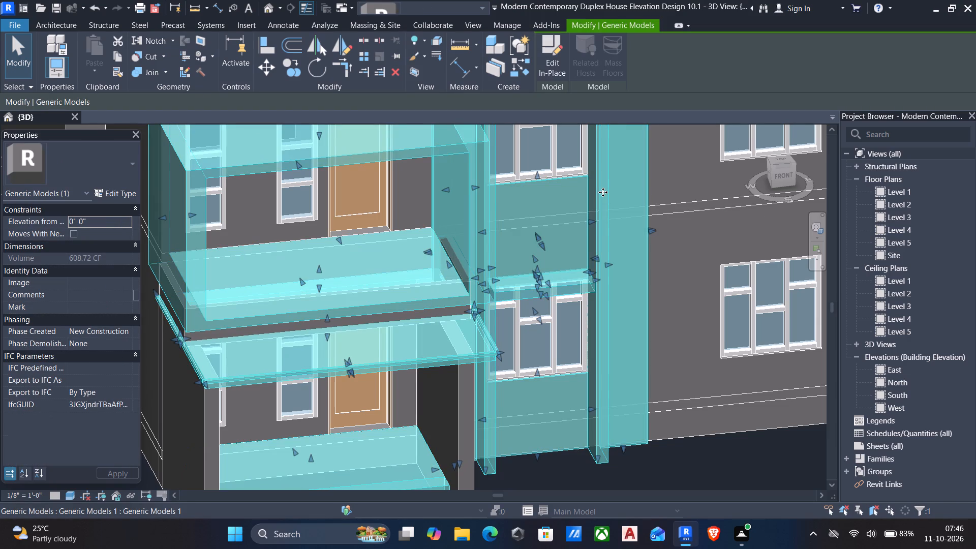
{"action": "scroll", "coordinate": [748, 257], "scroll_direction": "down", "scroll_amount": 2}
{"action": "middle_click_drag", "start_coordinate": [745, 261], "coordinate": [715, 315]}
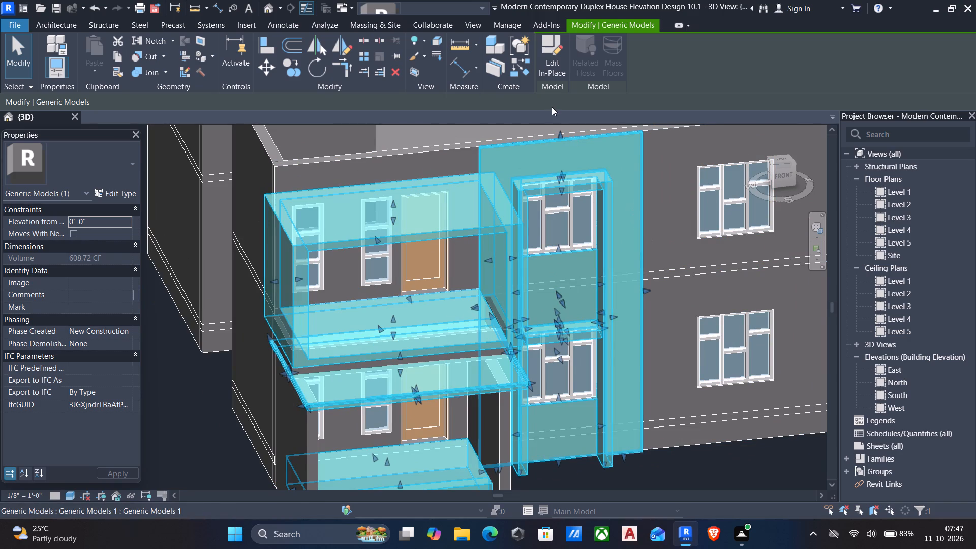
{"action": "left_click", "coordinate": [554, 64]}
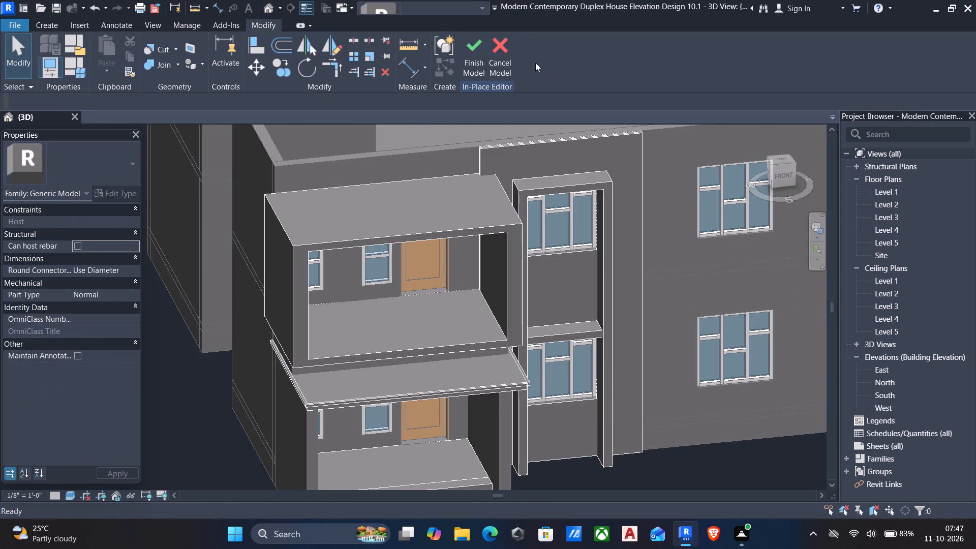
Start a void extrusion in the in-place model, picking the central panel's front face as its work plane.
{"action": "left_click", "coordinate": [42, 22]}
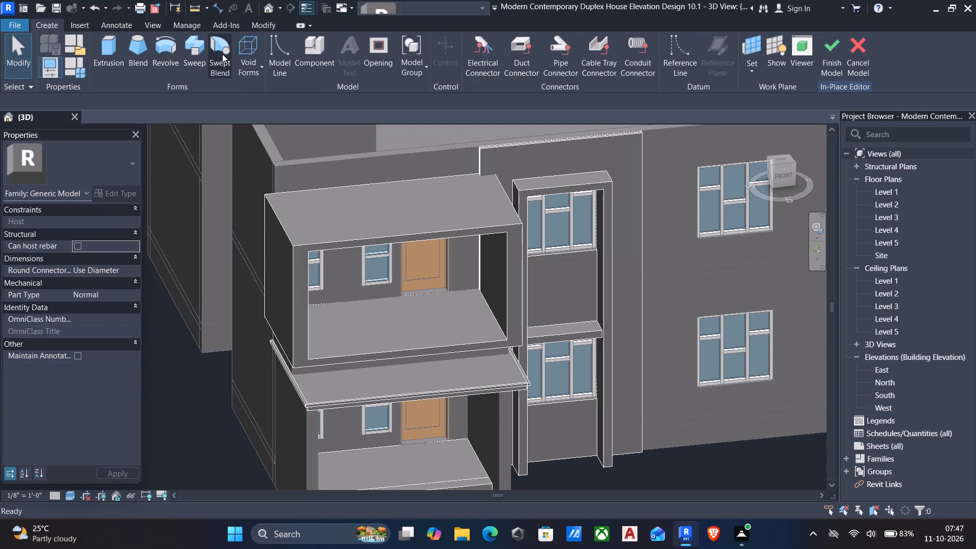
{"action": "left_click", "coordinate": [244, 49]}
{"action": "left_click", "coordinate": [266, 98]}
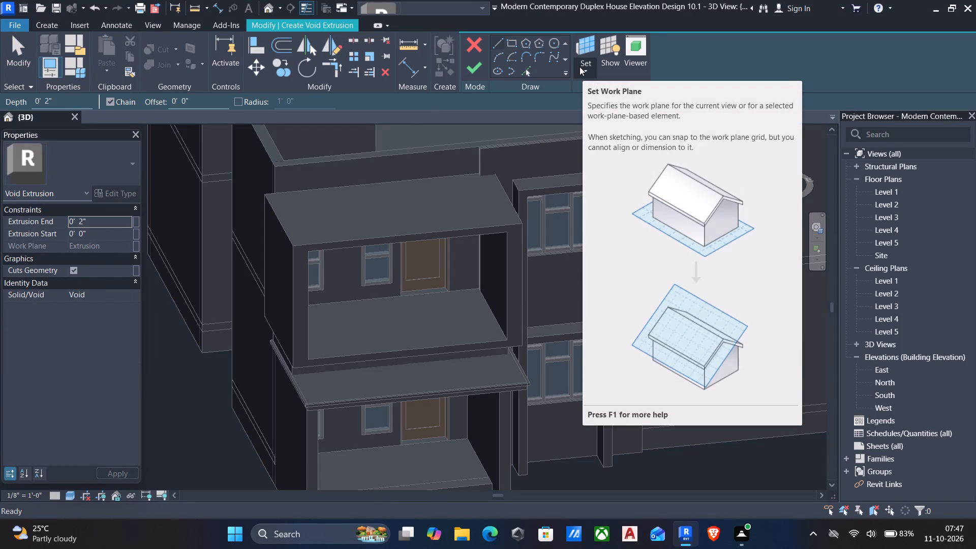
{"action": "left_click", "coordinate": [581, 69]}
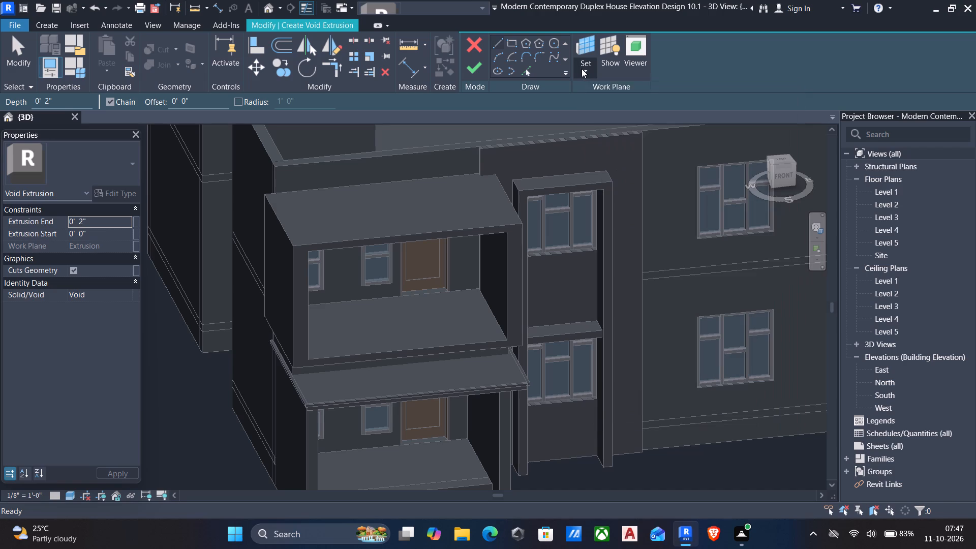
{"action": "left_click", "coordinate": [603, 118]}
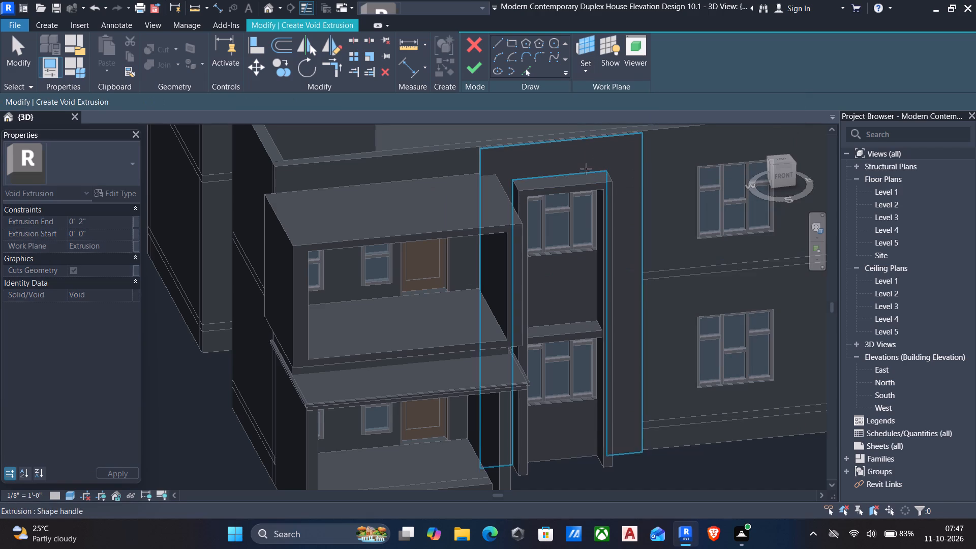
{"action": "left_click", "coordinate": [570, 141]}
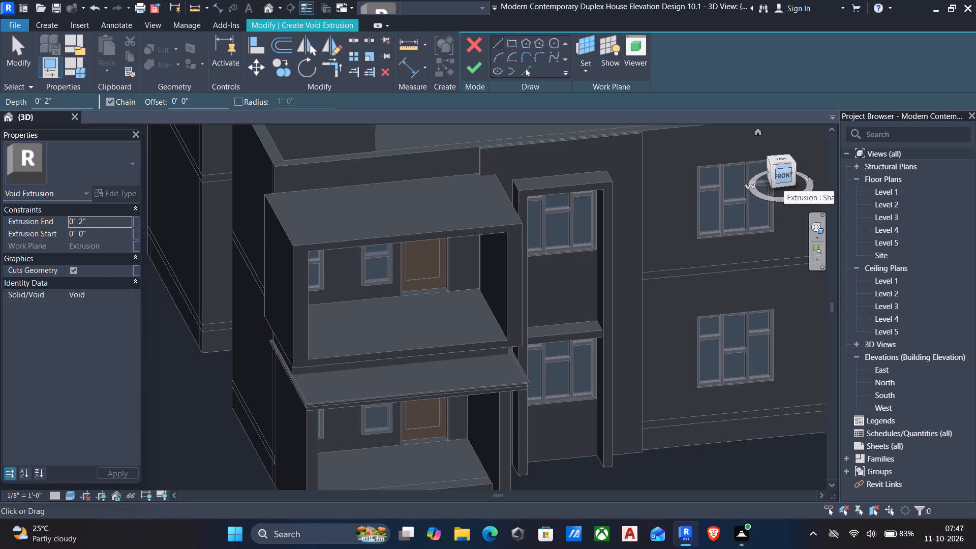
Sketch a thin rectangle about 2'-1 3/4" by 2 3/8" near the base of the central panel's left strip, spanning its full width.
{"action": "left_click", "coordinate": [784, 177]}
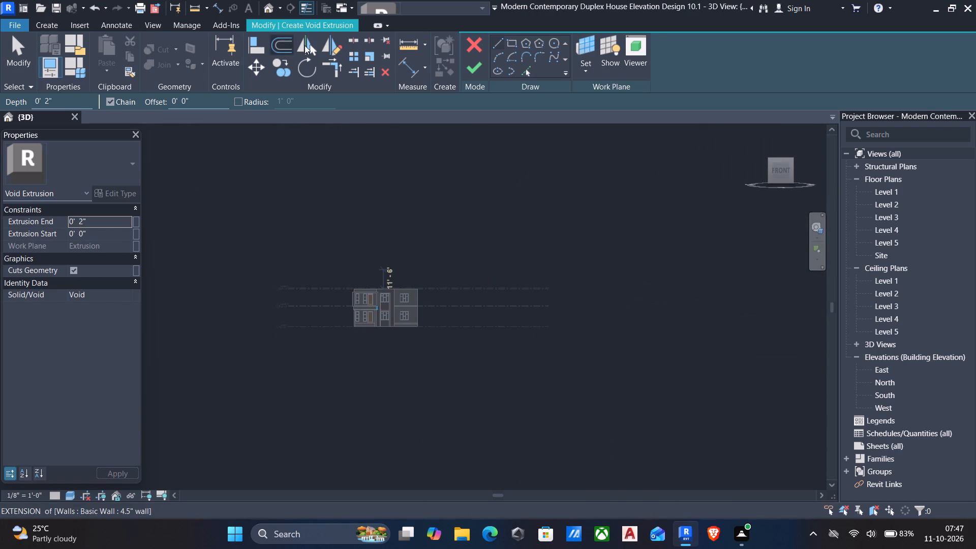
{"action": "left_click", "coordinate": [508, 40]}
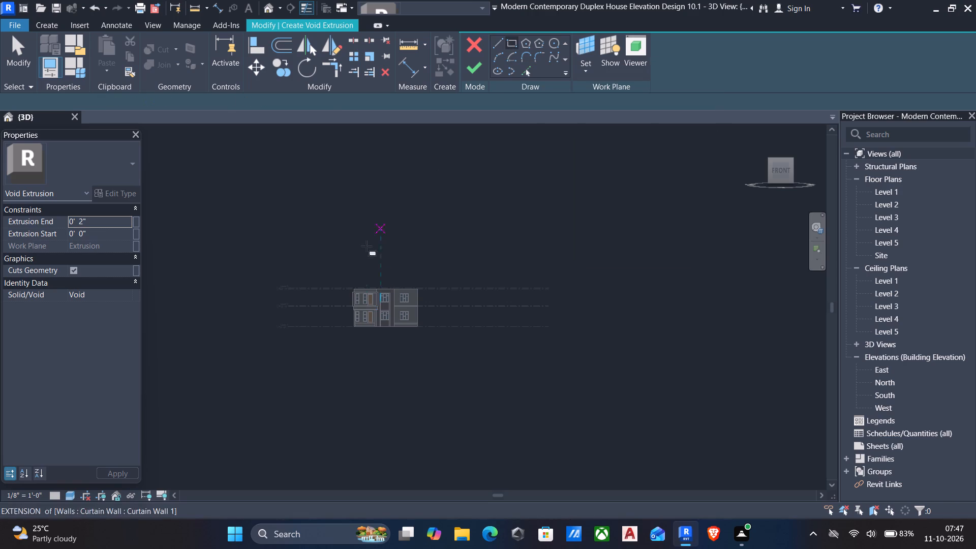
{"action": "scroll", "coordinate": [379, 337], "scroll_direction": "up", "scroll_amount": 6}
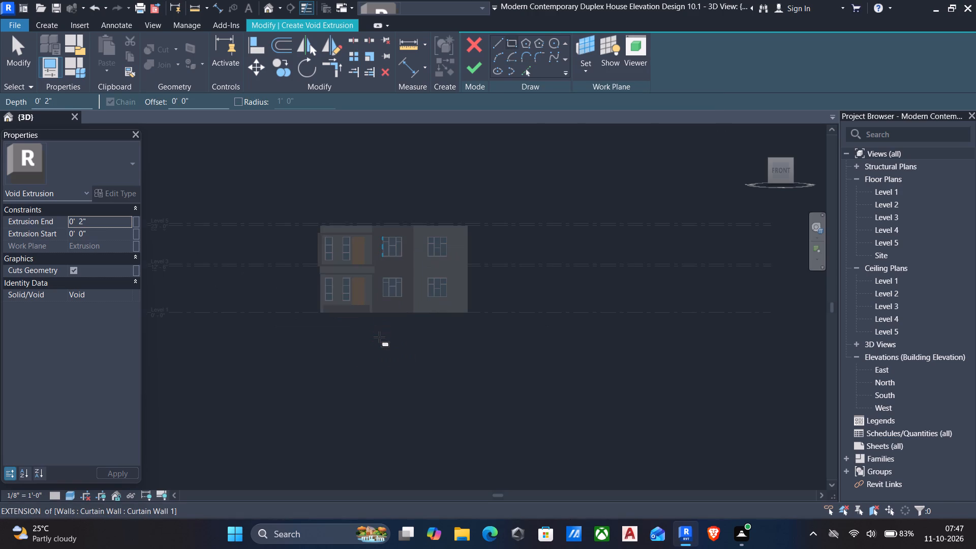
{"action": "scroll", "coordinate": [379, 337], "scroll_direction": "up", "scroll_amount": 6}
{"action": "scroll", "coordinate": [392, 266], "scroll_direction": "up", "scroll_amount": 5}
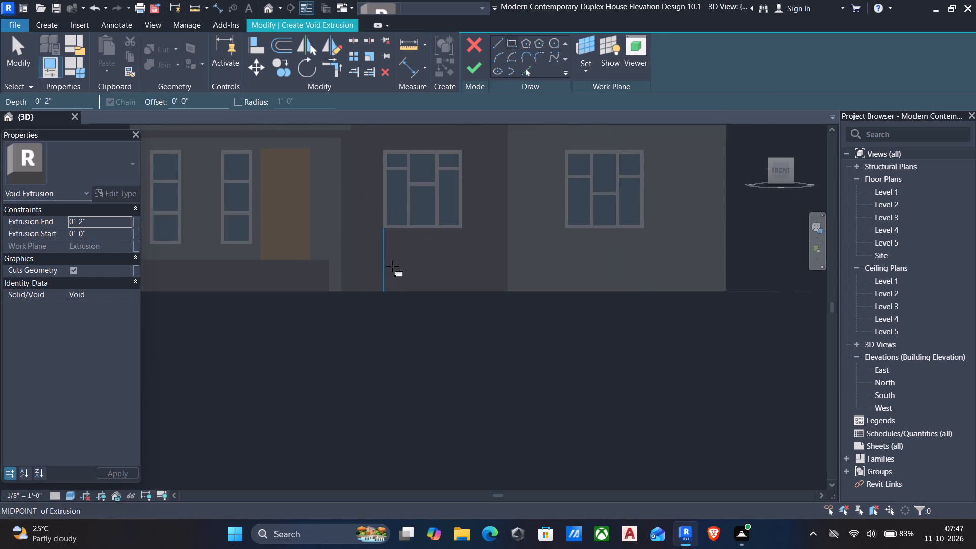
{"action": "scroll", "coordinate": [382, 280], "scroll_direction": "up", "scroll_amount": 6}
{"action": "left_click", "coordinate": [382, 280]}
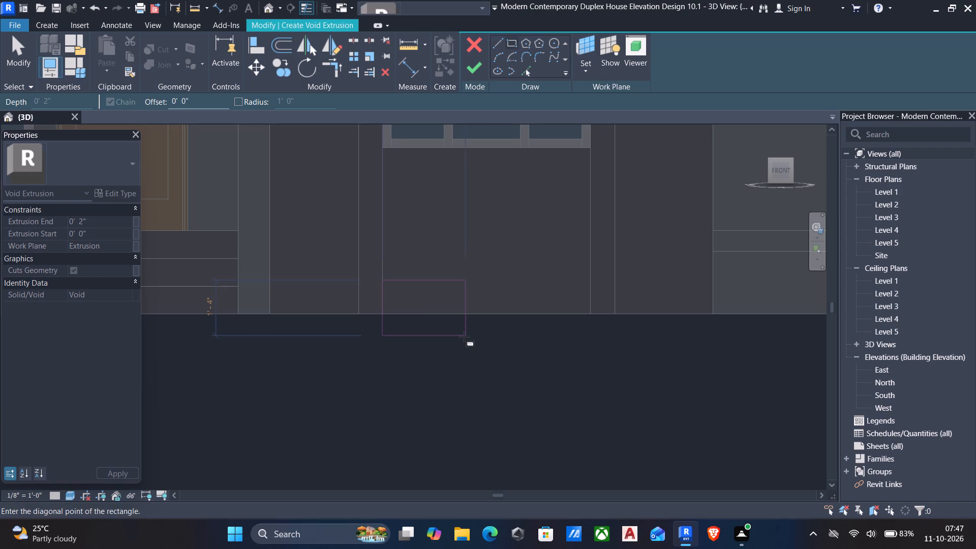
{"action": "key", "text": "Escape"}
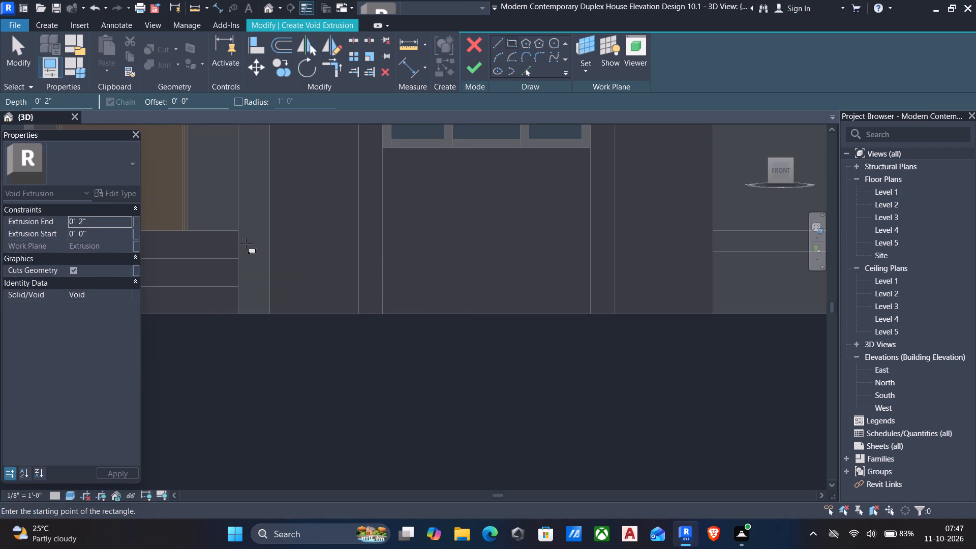
{"action": "left_click", "coordinate": [267, 260]}
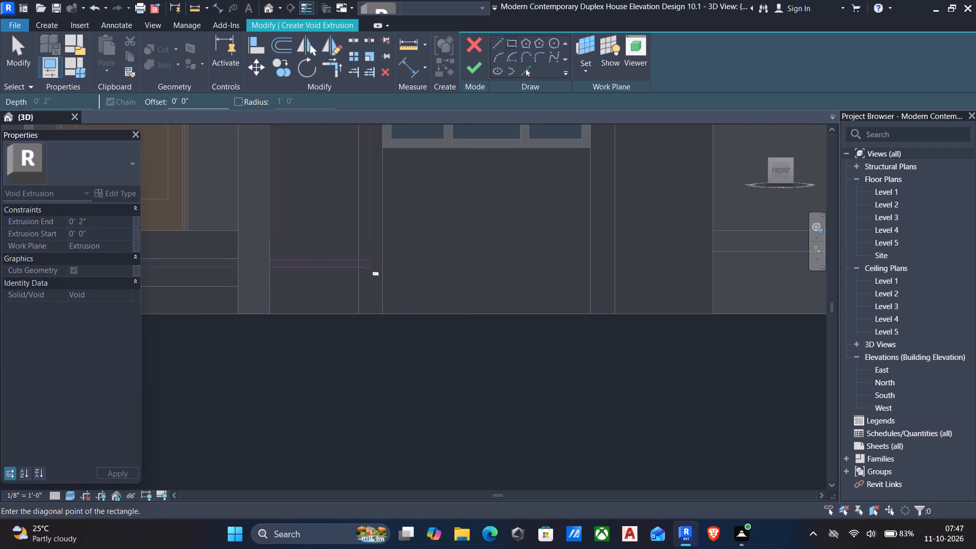
{"action": "left_click", "coordinate": [364, 268]}
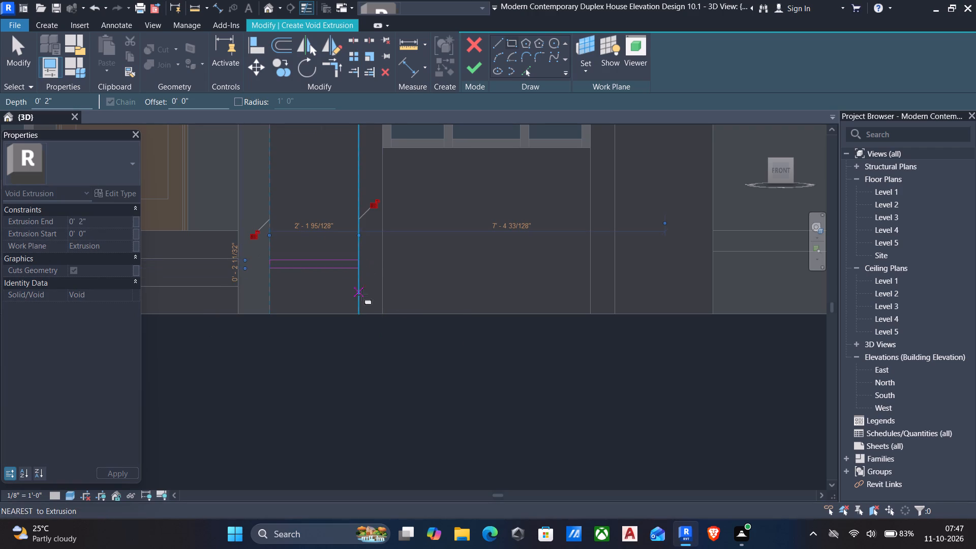
{"action": "key", "text": "Escape"}
{"action": "key", "text": "Escape"}
Set the void rectangle's height to 2" by repositioning its upper line.
{"action": "left_click", "coordinate": [320, 257]}
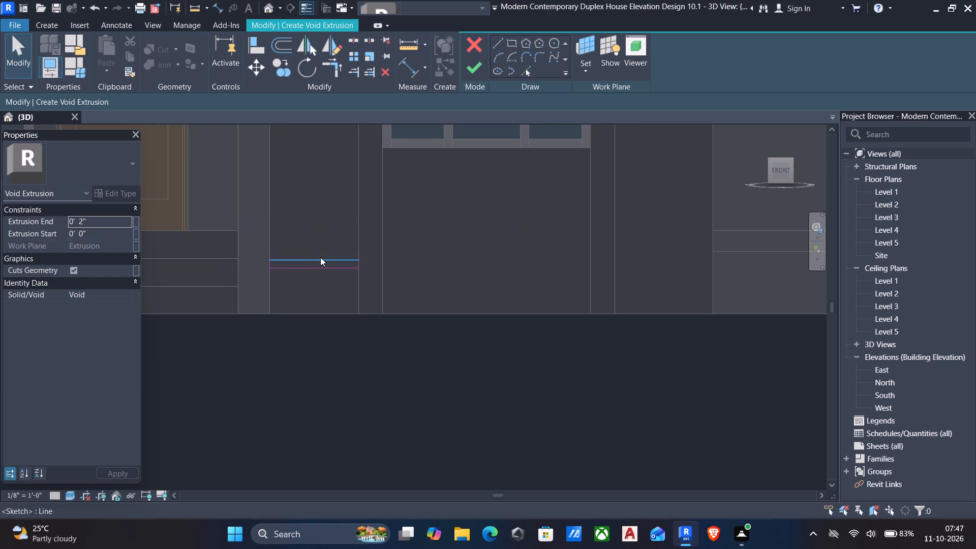
{"action": "left_click", "coordinate": [235, 256]}
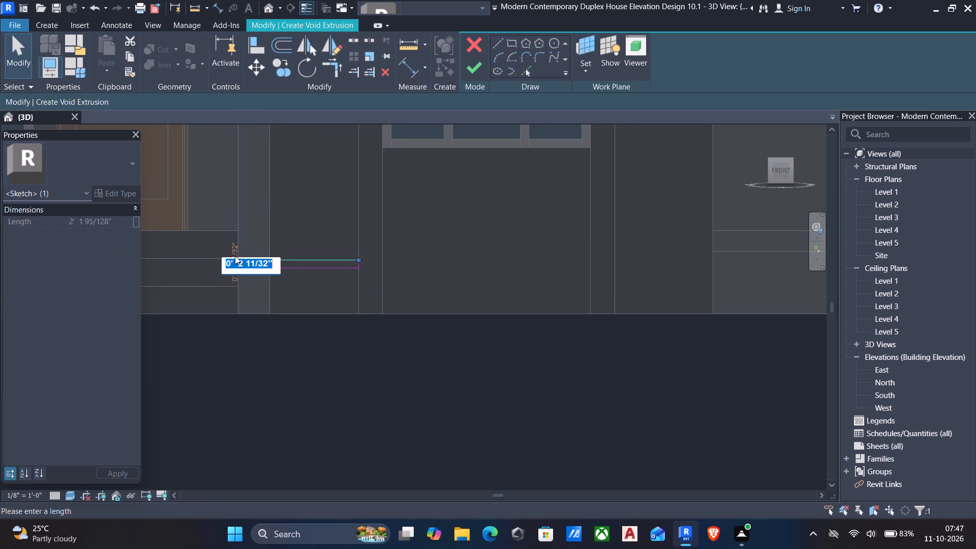
{"action": "left_click", "coordinate": [235, 256]}
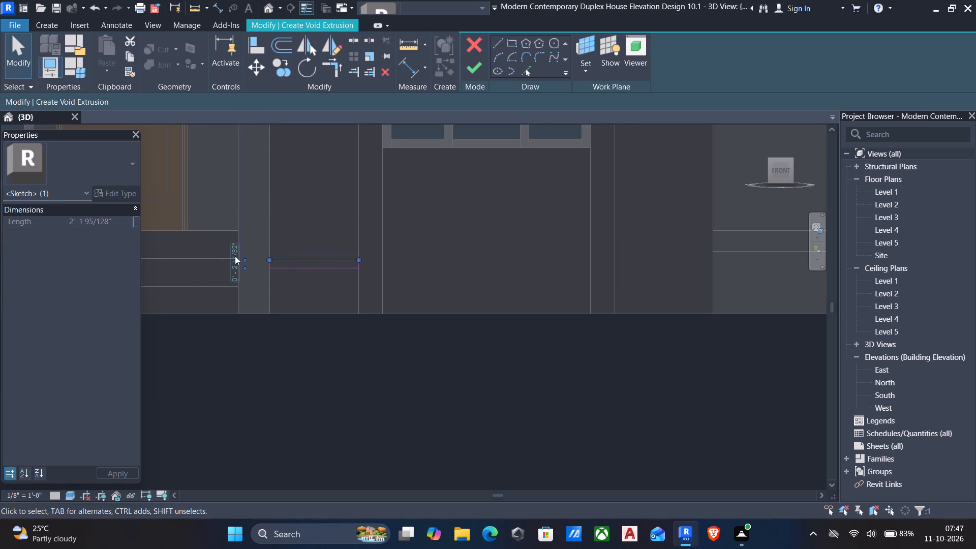
{"action": "left_click", "coordinate": [232, 261]}
{"action": "type", "text": "2\""}
{"action": "key", "text": "Return"}
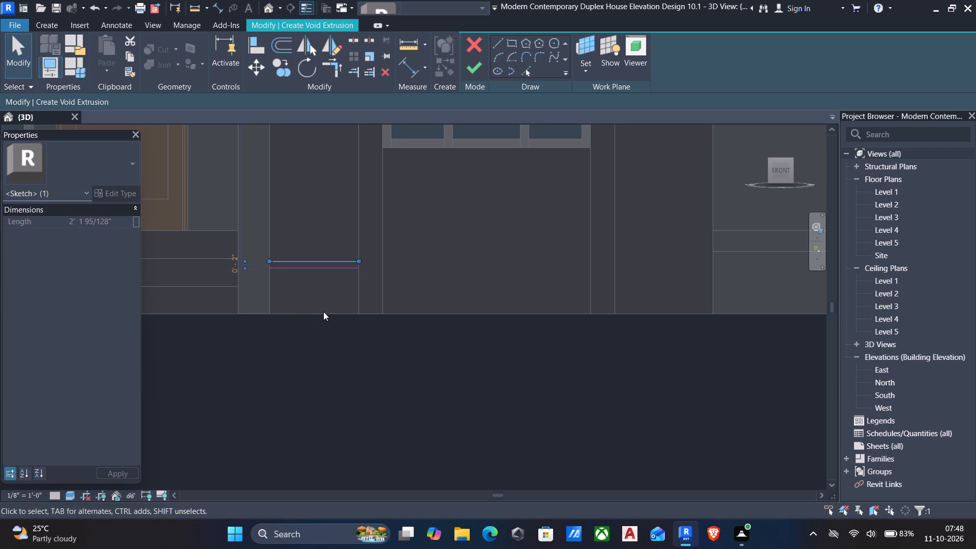
{"action": "key", "text": "Escape"}
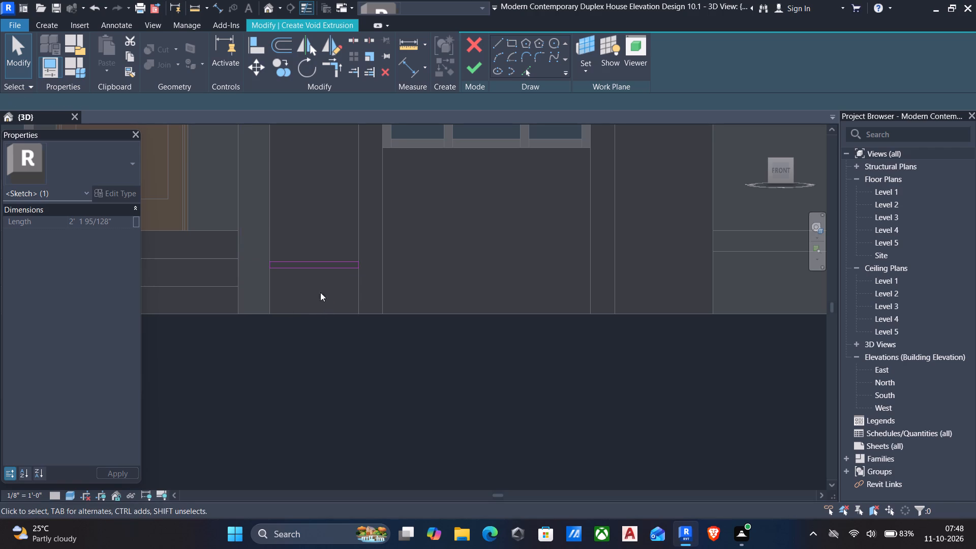
Copy the 2" void rectangle five times up the central panel's left strip alongside the lower window, about 1'-6" apart.
{"action": "left_click_drag", "start_coordinate": [212, 219], "coordinate": [377, 310]}
{"action": "key", "text": "c"}
{"action": "key", "text": "o"}
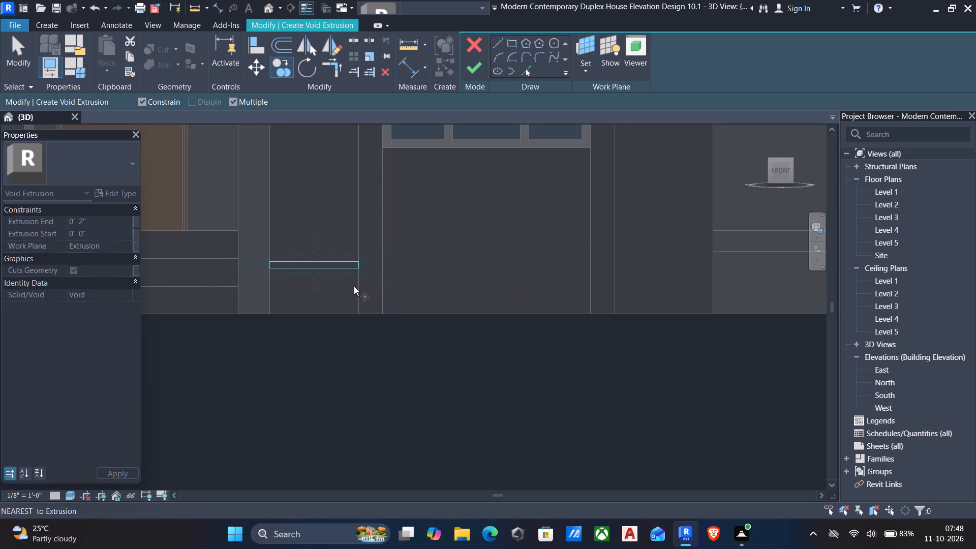
{"action": "left_click", "coordinate": [358, 270]}
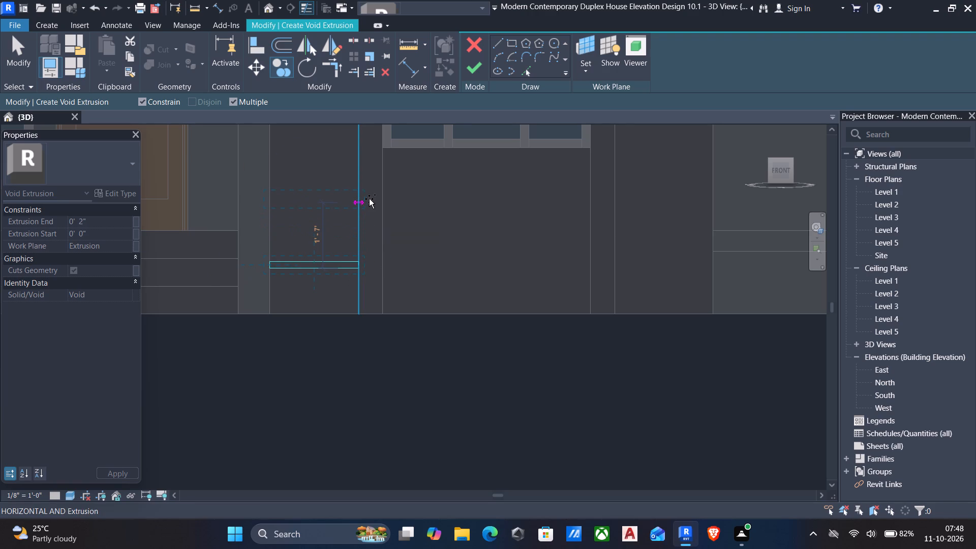
{"action": "left_click", "coordinate": [359, 205]}
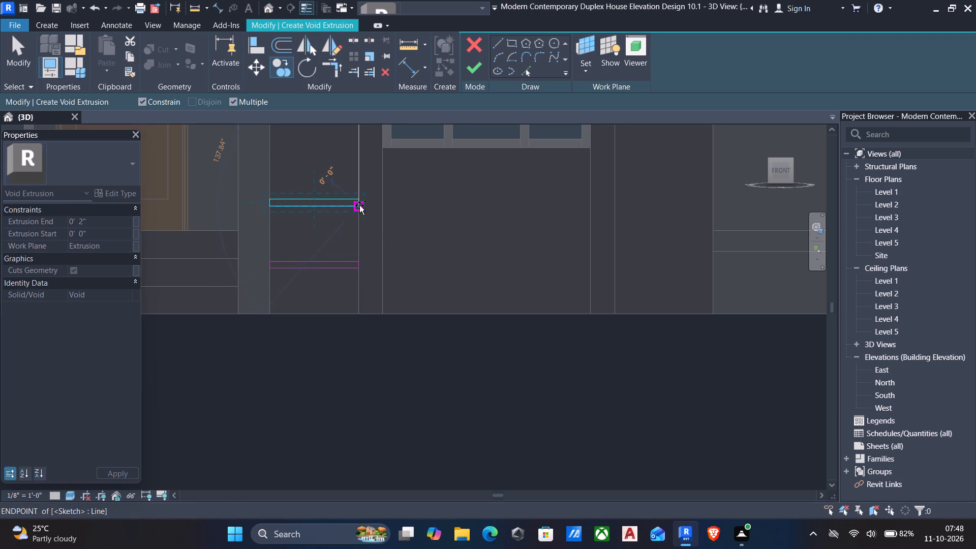
{"action": "middle_click_drag", "start_coordinate": [359, 207], "coordinate": [371, 398]}
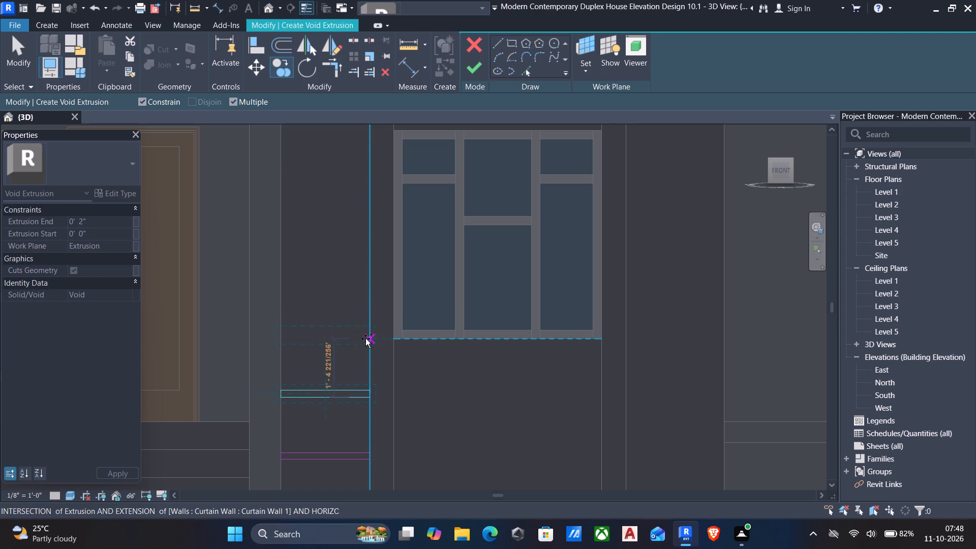
{"action": "scroll", "coordinate": [365, 339], "scroll_direction": "up", "scroll_amount": 2}
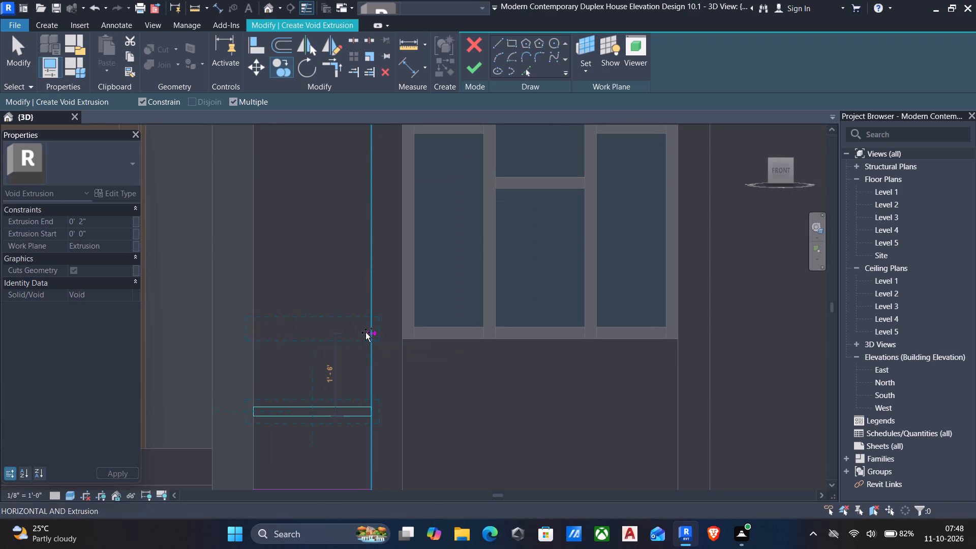
{"action": "left_click", "coordinate": [365, 332]}
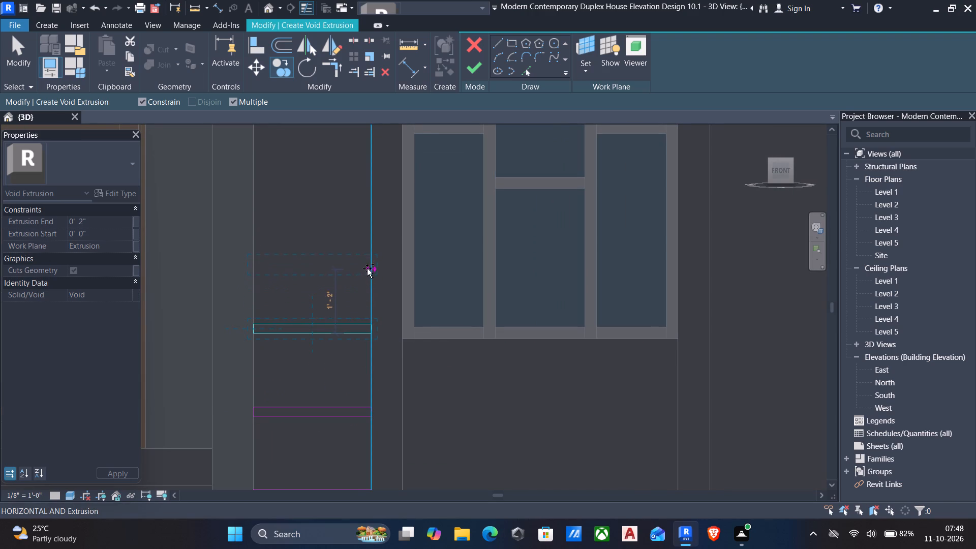
{"action": "left_click", "coordinate": [370, 252]}
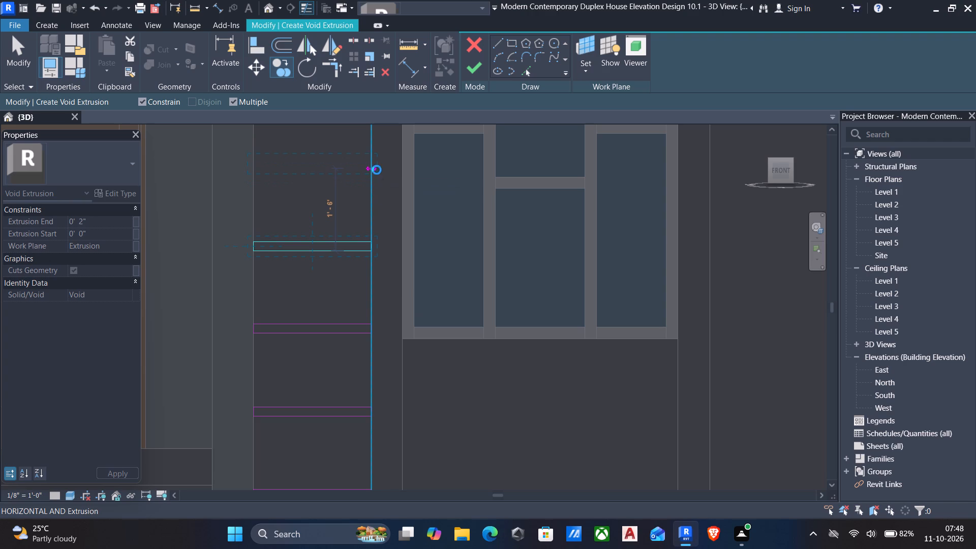
{"action": "left_click", "coordinate": [377, 170]}
{"action": "middle_click_drag", "start_coordinate": [377, 170], "coordinate": [399, 320]}
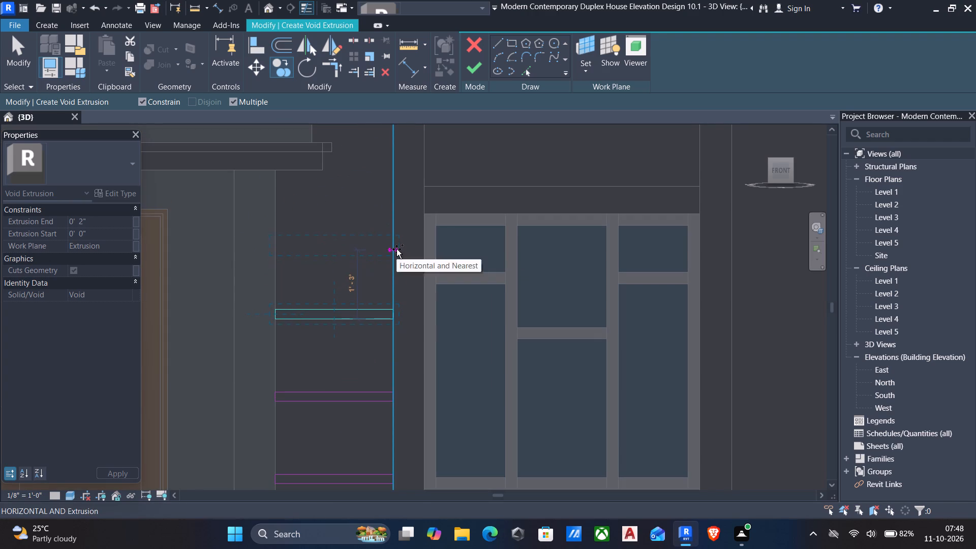
{"action": "left_click", "coordinate": [396, 235]}
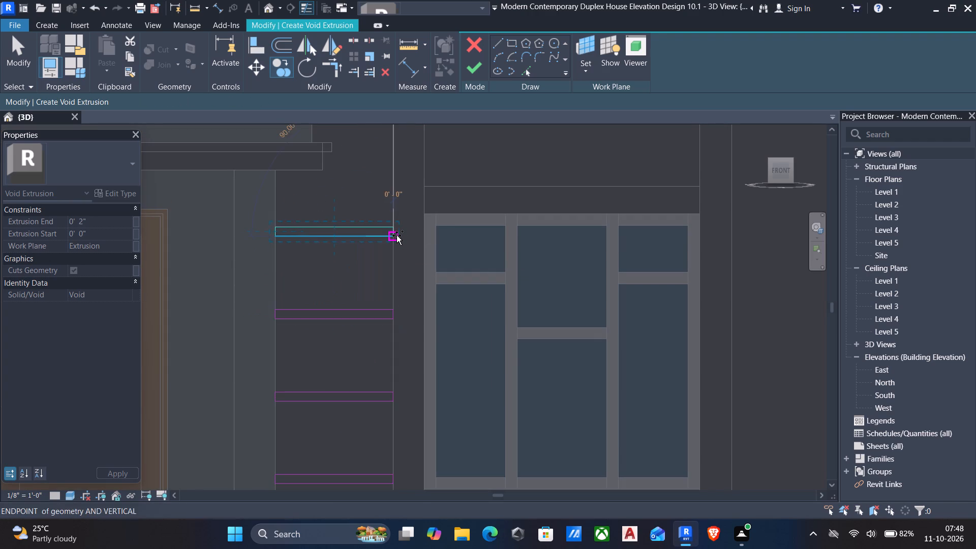
Add three more rectangle copies up the left strip between the lower and upper windows, about 1'-6" apart.
{"action": "middle_click_drag", "start_coordinate": [397, 262], "coordinate": [404, 355]}
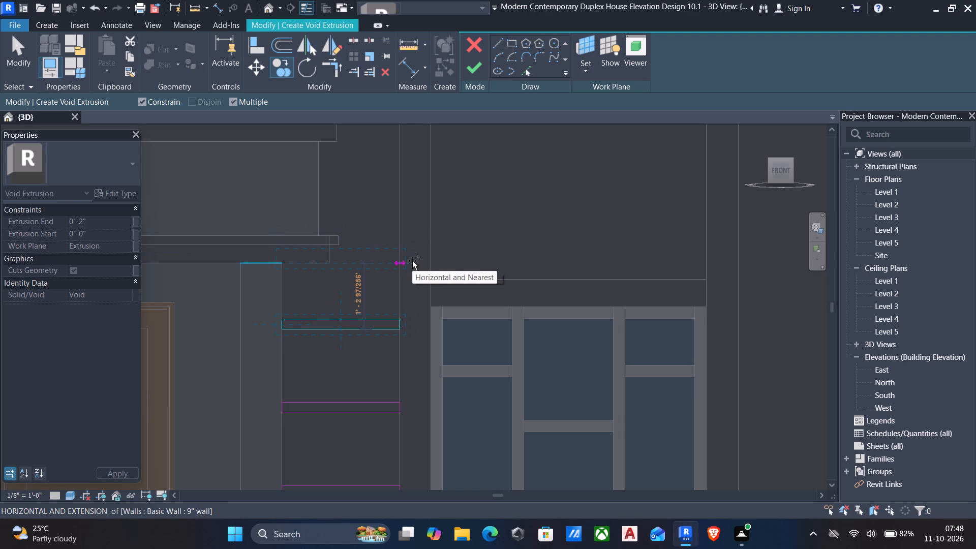
{"action": "scroll", "coordinate": [415, 253], "scroll_direction": "up", "scroll_amount": 4}
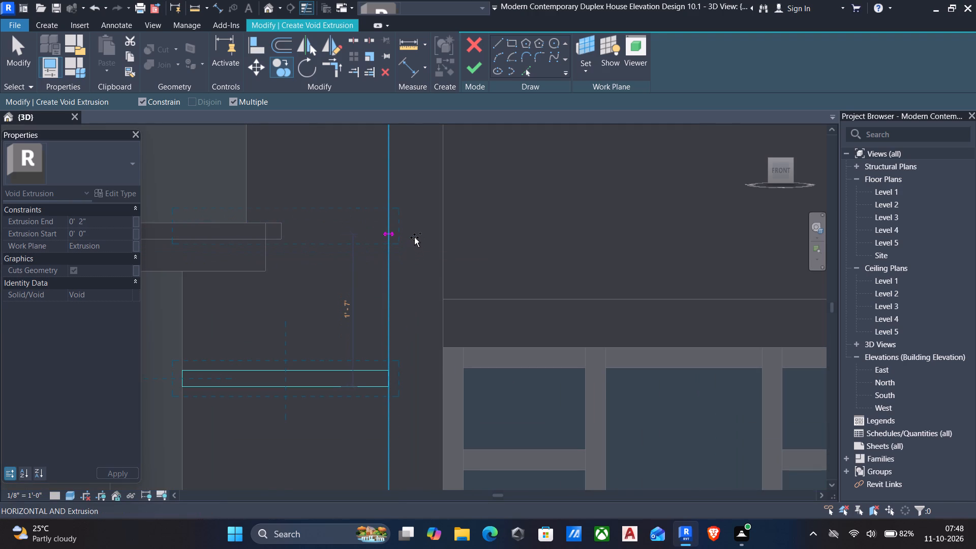
{"action": "left_click", "coordinate": [413, 241]}
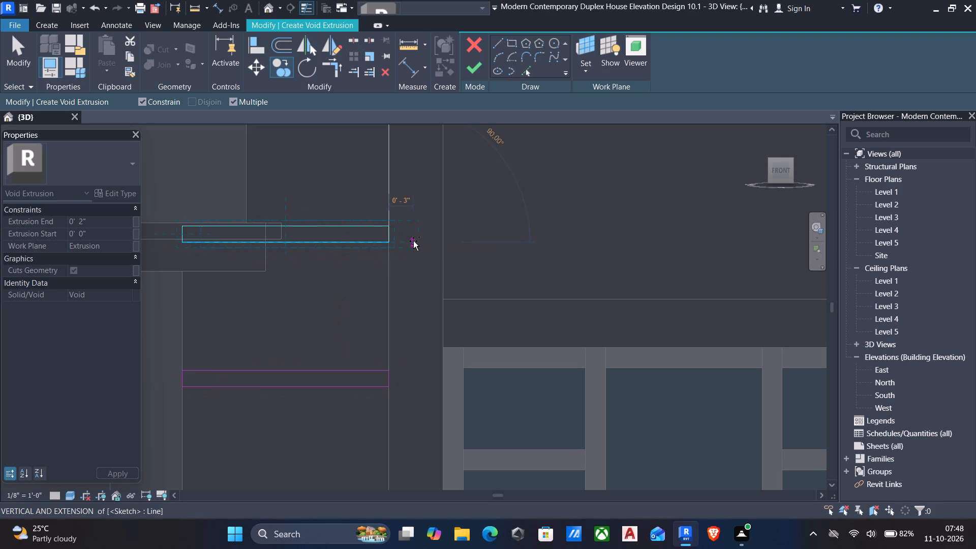
{"action": "middle_click_drag", "start_coordinate": [400, 159], "coordinate": [413, 292]}
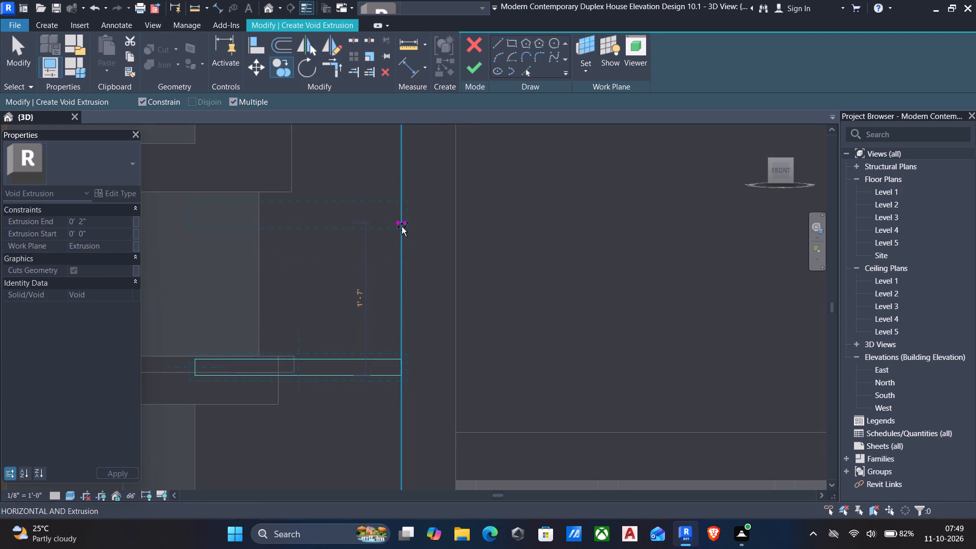
{"action": "left_click", "coordinate": [398, 234]}
{"action": "middle_click_drag", "start_coordinate": [400, 259], "coordinate": [413, 393]}
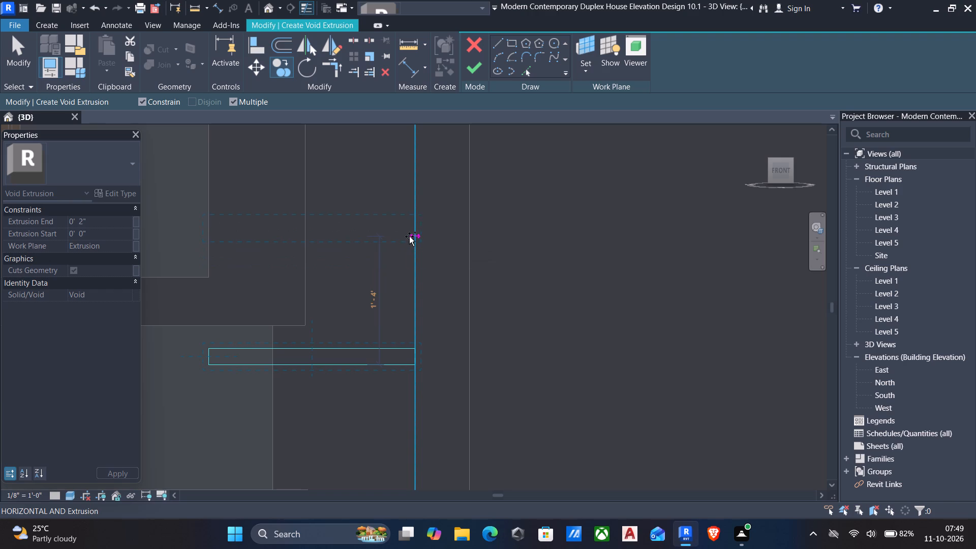
{"action": "left_click", "coordinate": [412, 223]}
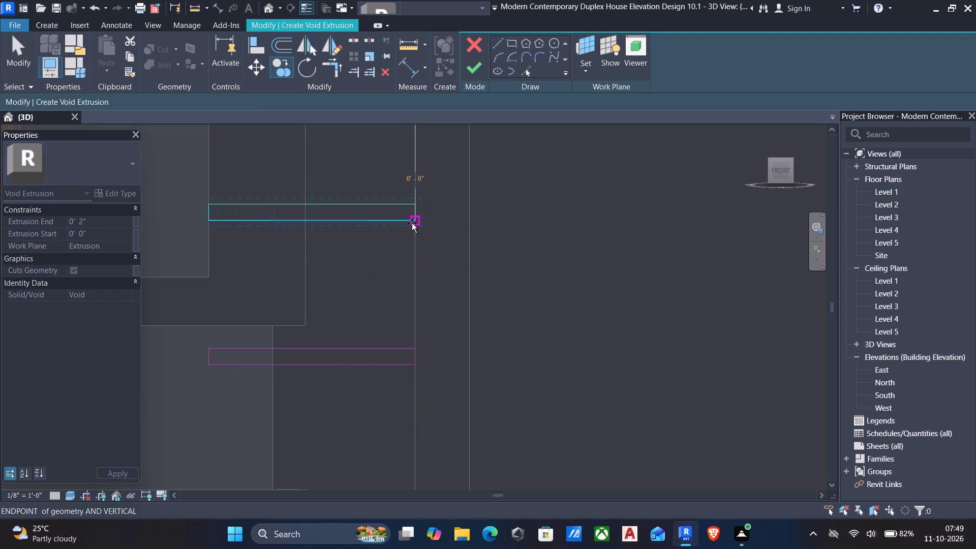
Add four more rectangle copies up the left strip alongside the upper window, about 1'-6" apart.
{"action": "middle_click_drag", "start_coordinate": [411, 246], "coordinate": [423, 447]}
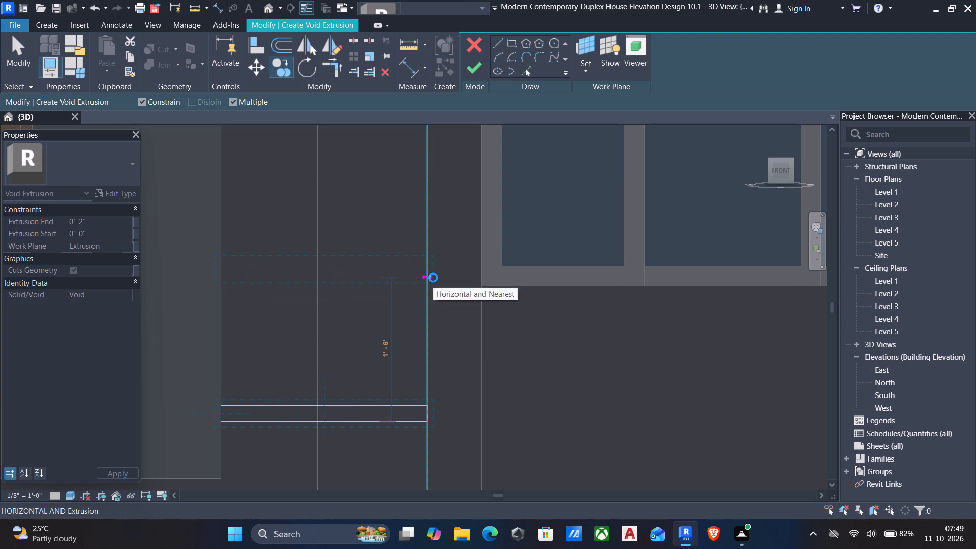
{"action": "left_click", "coordinate": [433, 278]}
{"action": "middle_click_drag", "start_coordinate": [435, 296], "coordinate": [437, 418]}
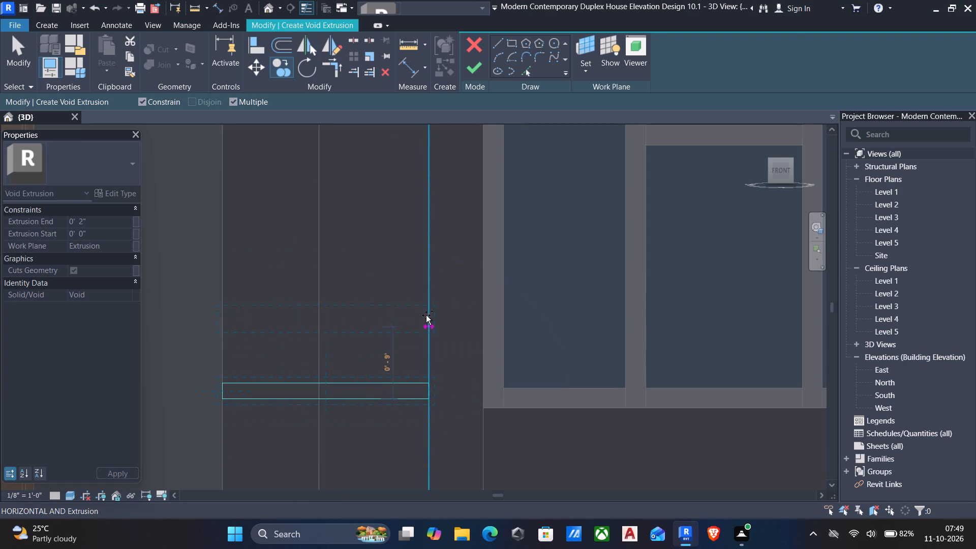
{"action": "left_click", "coordinate": [423, 257]}
{"action": "middle_click_drag", "start_coordinate": [425, 304], "coordinate": [420, 475]}
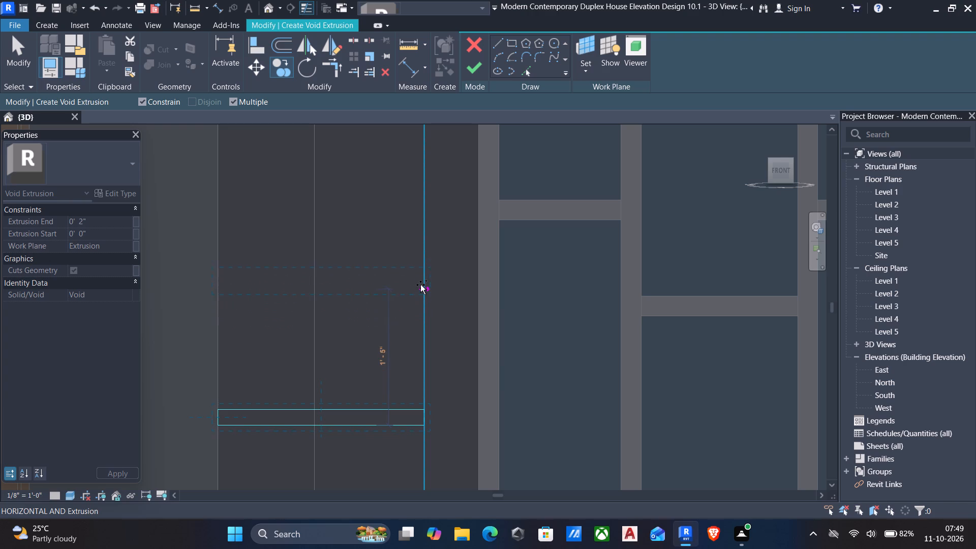
{"action": "left_click", "coordinate": [421, 280]}
{"action": "scroll", "coordinate": [421, 280], "scroll_direction": "up", "scroll_amount": 1}
{"action": "middle_click_drag", "start_coordinate": [421, 302], "coordinate": [416, 491]}
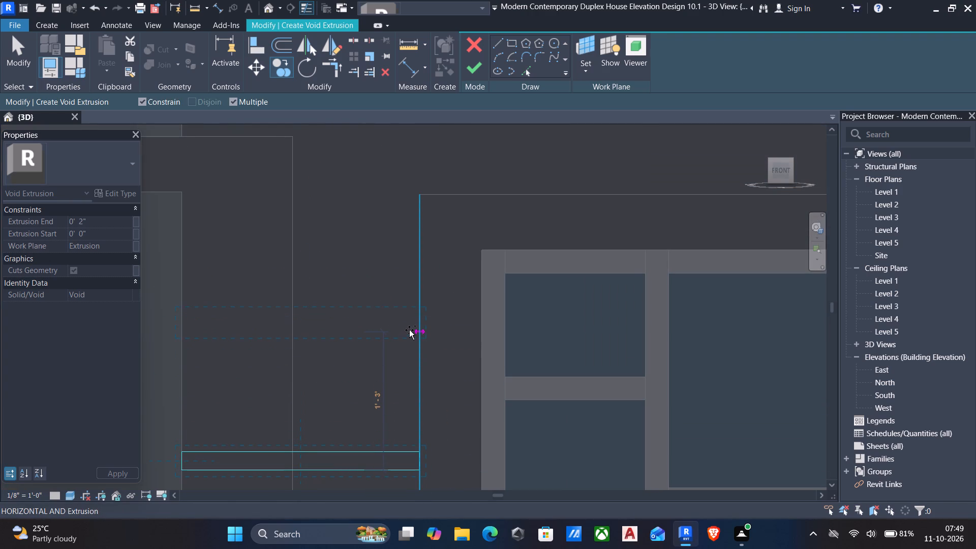
{"action": "left_click", "coordinate": [423, 308]}
Add the last two rectangle copies above the upper window, about 1'-6" and 1'-5" apart, and end the copying.
{"action": "middle_click_drag", "start_coordinate": [422, 341], "coordinate": [430, 475]}
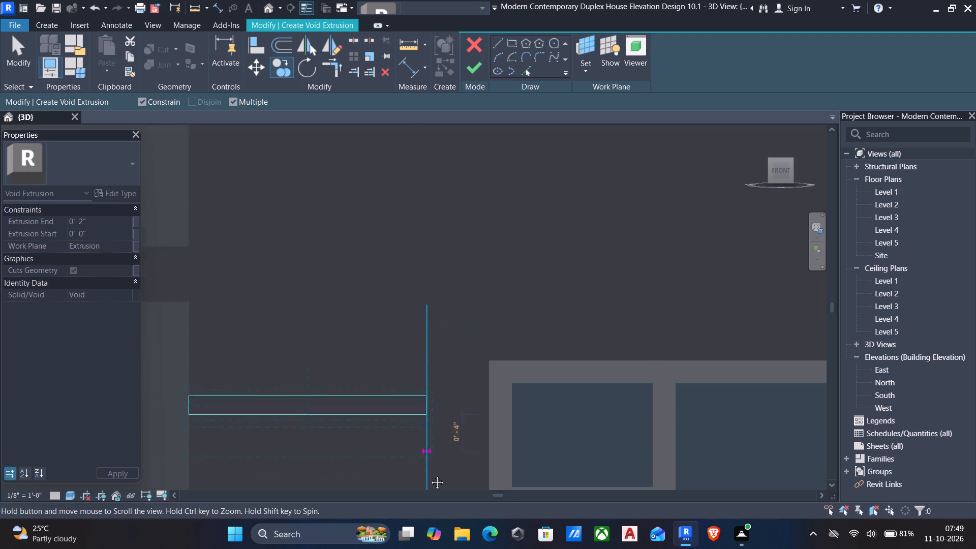
{"action": "middle_click_drag", "start_coordinate": [430, 475], "coordinate": [433, 536]}
{"action": "scroll", "coordinate": [429, 472], "scroll_direction": "down", "scroll_amount": 3}
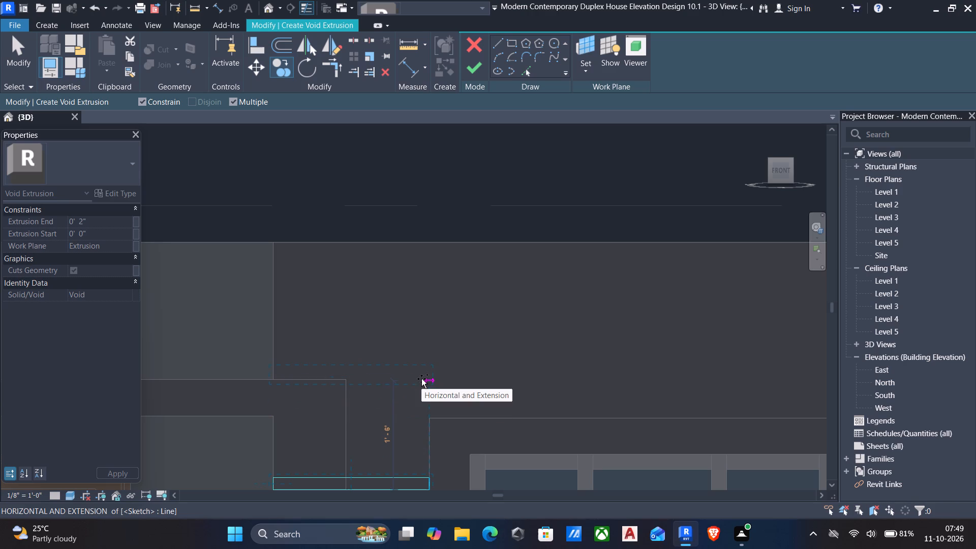
{"action": "left_click", "coordinate": [421, 379]}
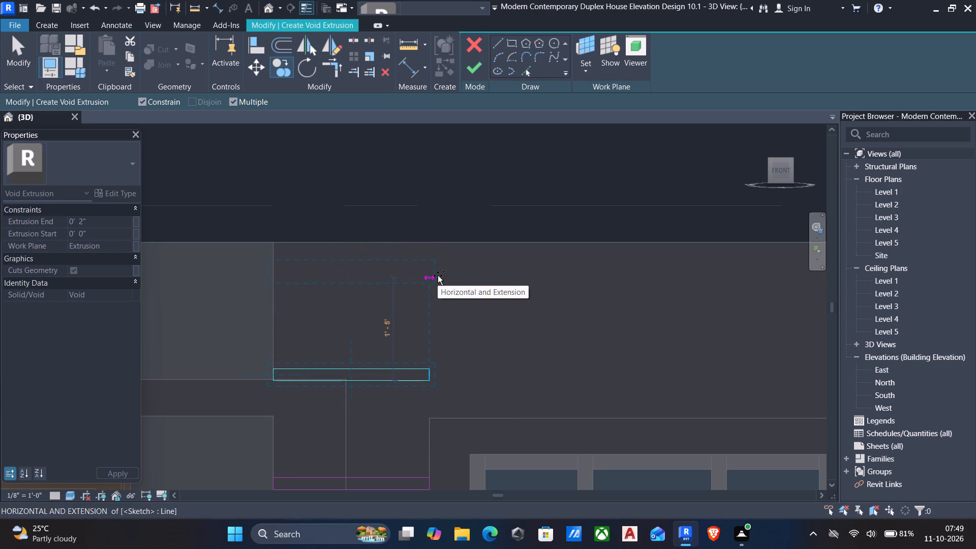
{"action": "left_click", "coordinate": [438, 276]}
{"action": "key", "text": "Escape"}
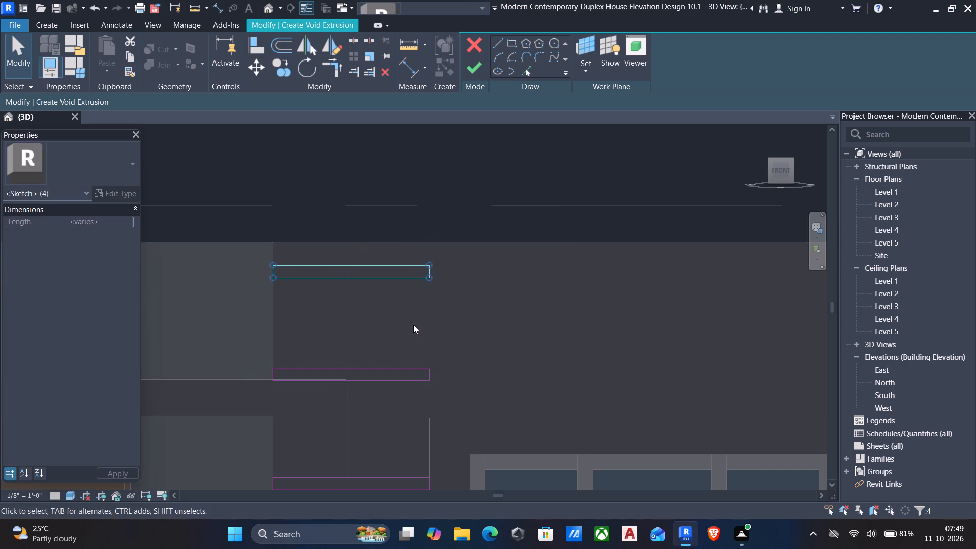
{"action": "key", "text": "Escape"}
Align the right ends of the top two rectangles with the central panel's right edge so they span its full width.
{"action": "left_click_drag", "start_coordinate": [419, 246], "coordinate": [451, 411]}
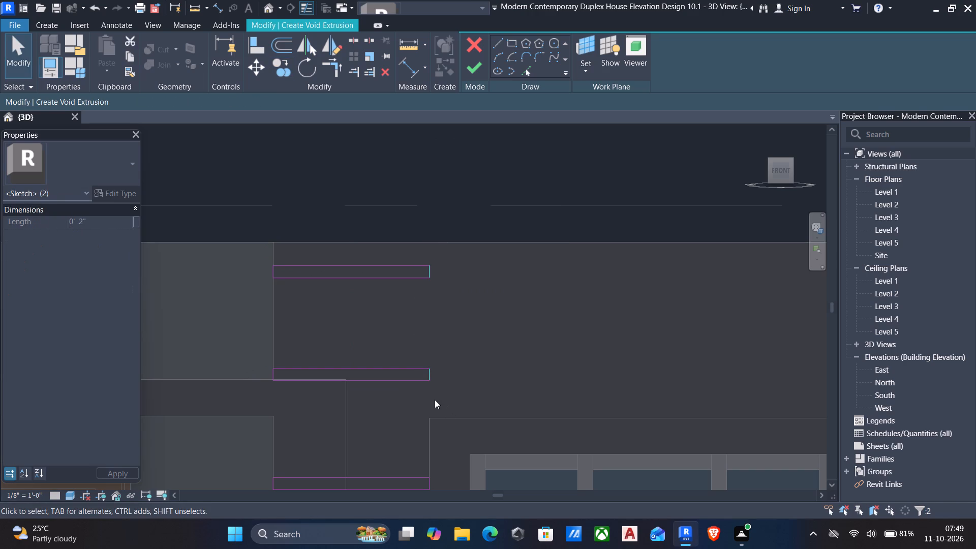
{"action": "scroll", "coordinate": [452, 412], "scroll_direction": "down", "scroll_amount": 6}
{"action": "middle_click_drag", "start_coordinate": [575, 401], "coordinate": [556, 412]}
{"action": "type", "text": "al"}
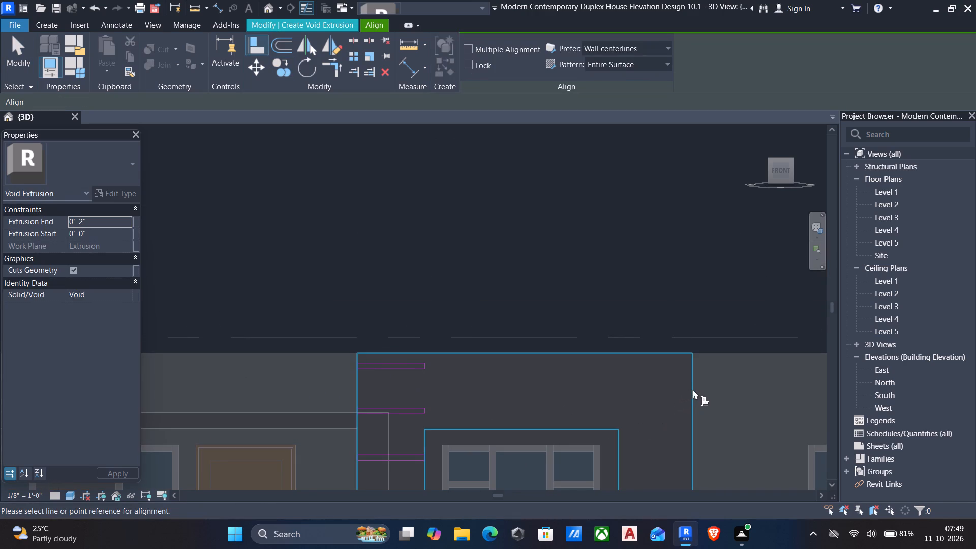
{"action": "left_click", "coordinate": [698, 399]}
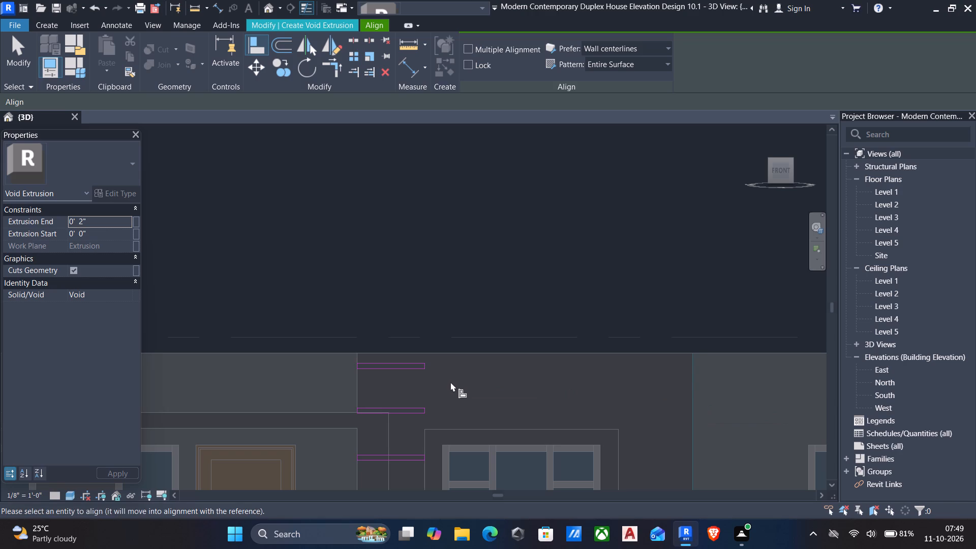
{"action": "scroll", "coordinate": [433, 375], "scroll_direction": "up", "scroll_amount": 5}
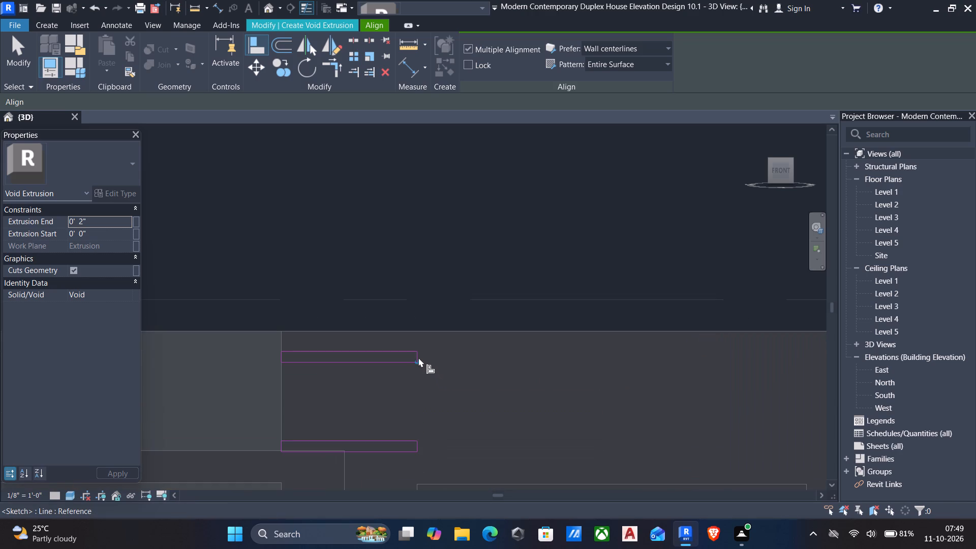
{"action": "scroll", "coordinate": [418, 360], "scroll_direction": "up", "scroll_amount": 4, "text": "ctrl"}
{"action": "scroll", "coordinate": [418, 361], "scroll_direction": "up", "scroll_amount": 5}
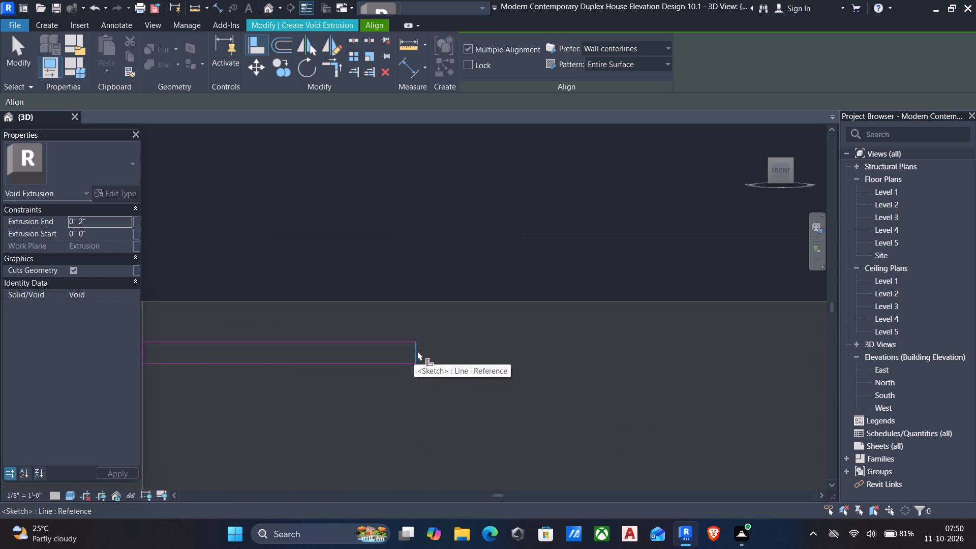
{"action": "left_click", "coordinate": [417, 351], "text": "ctrl"}
{"action": "scroll", "coordinate": [422, 379], "scroll_direction": "down", "scroll_amount": 5, "text": "ctrl"}
{"action": "middle_click_drag", "start_coordinate": [441, 469], "coordinate": [473, 367]}
{"action": "scroll", "coordinate": [465, 398], "scroll_direction": "up", "scroll_amount": 5}
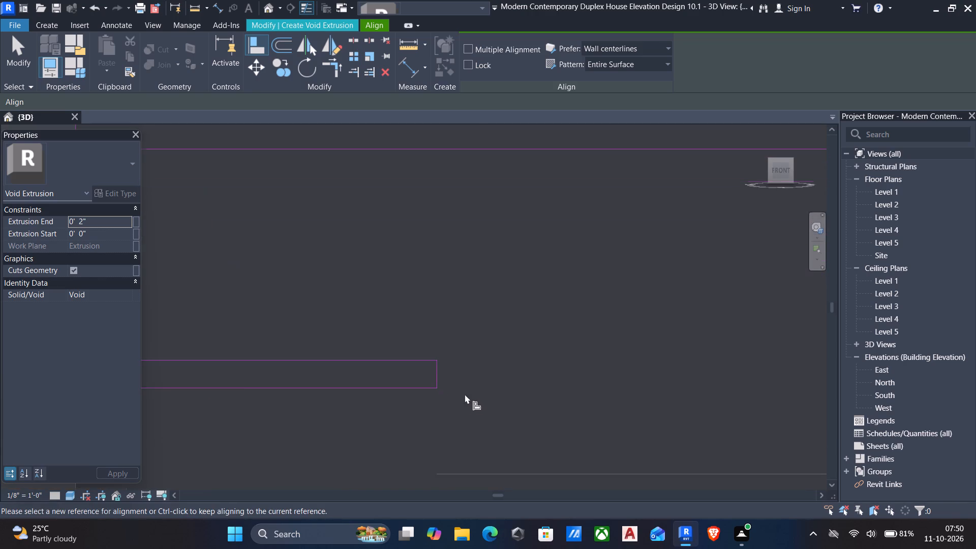
{"action": "left_click", "coordinate": [439, 376], "text": "ctrl"}
{"action": "scroll", "coordinate": [440, 380], "scroll_direction": "down", "scroll_amount": 6}
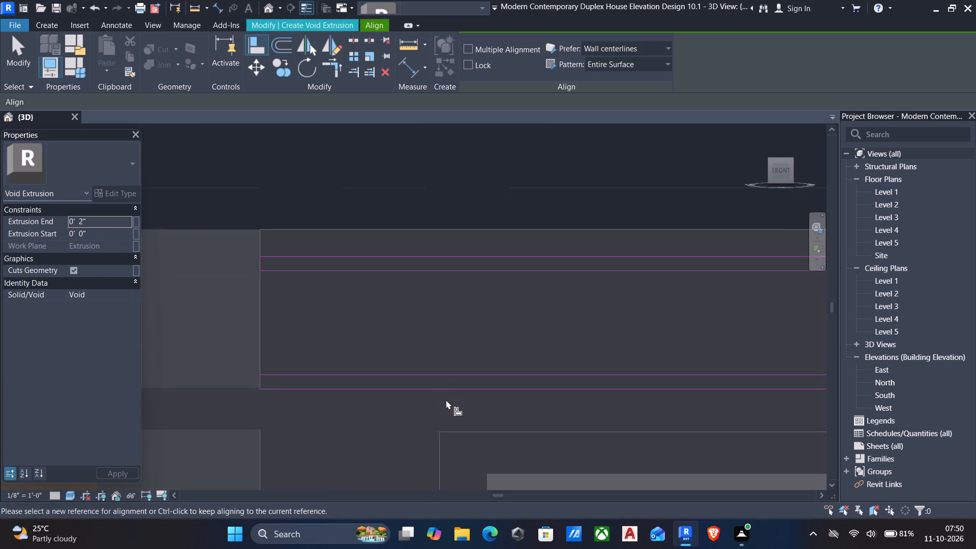
Align the left end of the groove rectangle beside the 4.5" wall between the floors with that wall's right edge.
{"action": "scroll", "coordinate": [446, 400], "scroll_direction": "down", "scroll_amount": 2}
{"action": "middle_click_drag", "start_coordinate": [453, 406], "coordinate": [485, 330]}
{"action": "scroll", "coordinate": [483, 352], "scroll_direction": "down", "scroll_amount": 5}
{"action": "middle_click_drag", "start_coordinate": [483, 363], "coordinate": [483, 319]}
{"action": "scroll", "coordinate": [452, 360], "scroll_direction": "up", "scroll_amount": 1}
{"action": "scroll", "coordinate": [450, 372], "scroll_direction": "down", "scroll_amount": 1}
{"action": "middle_click_drag", "start_coordinate": [450, 376], "coordinate": [486, 292]}
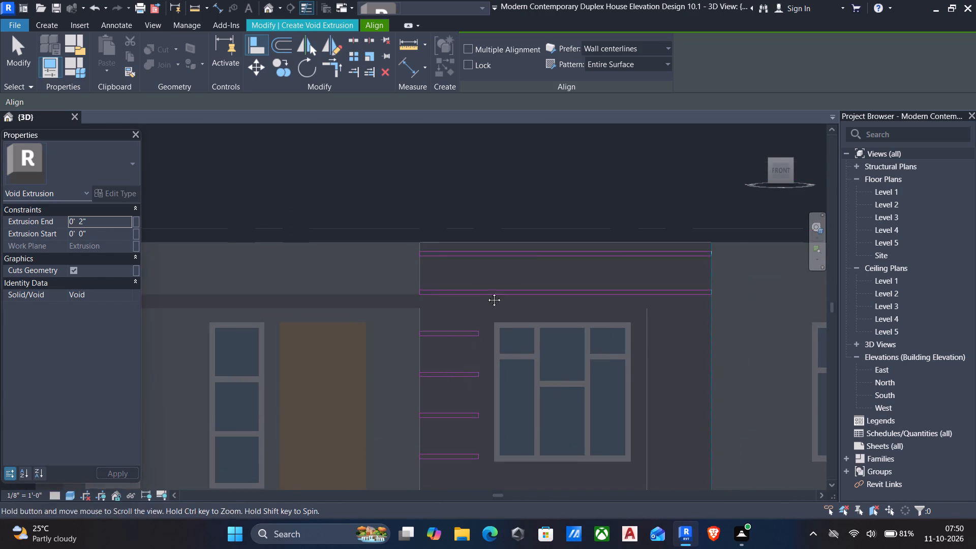
{"action": "middle_click_drag", "start_coordinate": [486, 292], "coordinate": [491, 284]}
{"action": "middle_click_drag", "start_coordinate": [481, 380], "coordinate": [502, 297]}
{"action": "middle_click_drag", "start_coordinate": [462, 399], "coordinate": [463, 354]}
{"action": "scroll", "coordinate": [463, 354], "scroll_direction": "up", "scroll_amount": 5}
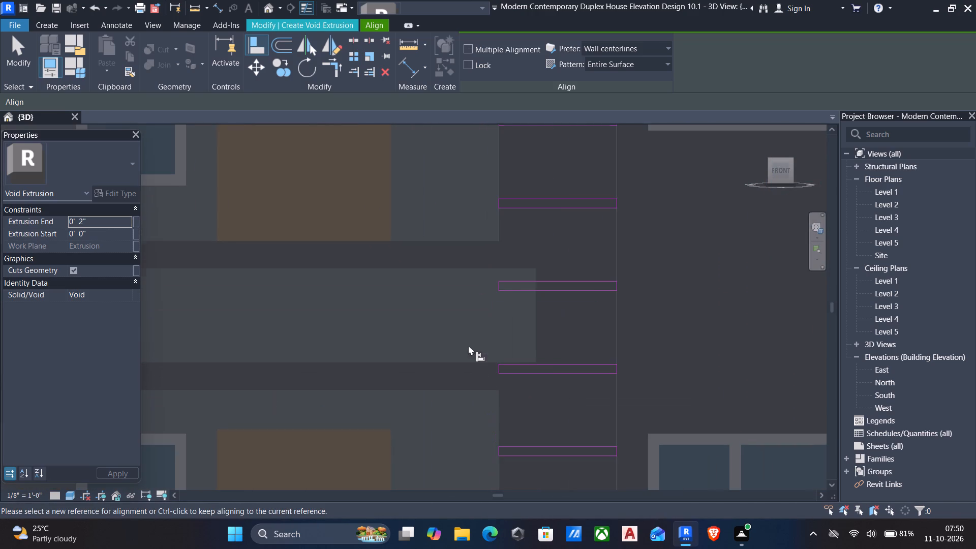
{"action": "left_click", "coordinate": [536, 328]}
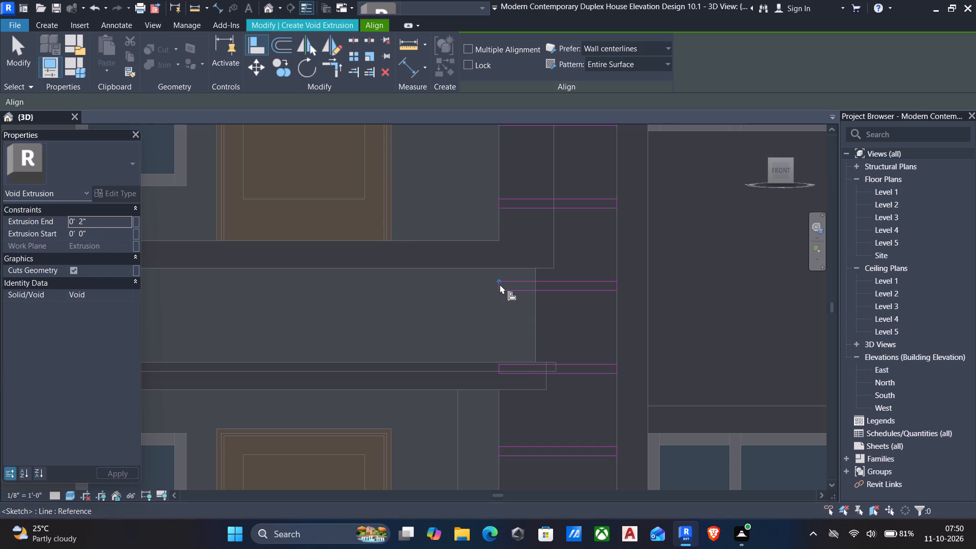
{"action": "scroll", "coordinate": [500, 284], "scroll_direction": "up", "scroll_amount": 4}
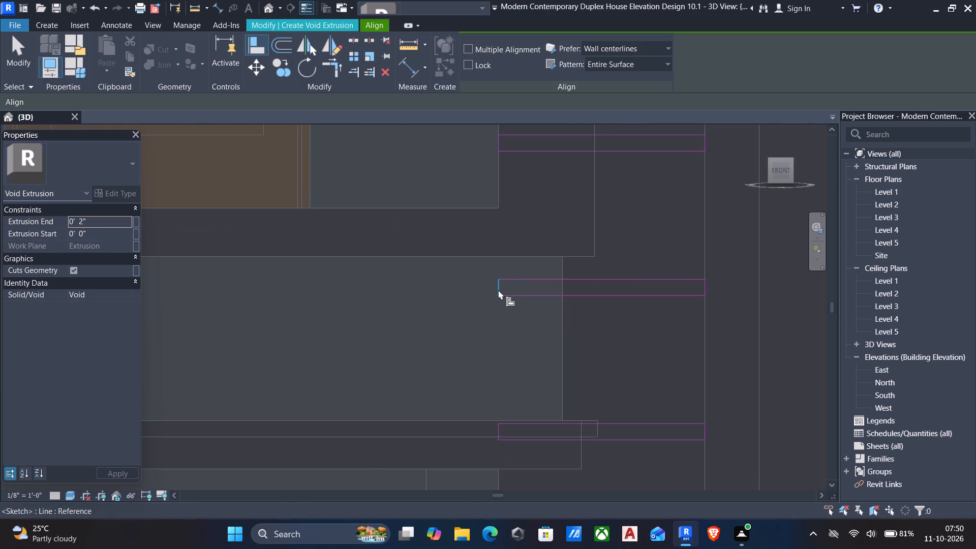
{"action": "left_click", "coordinate": [498, 290]}
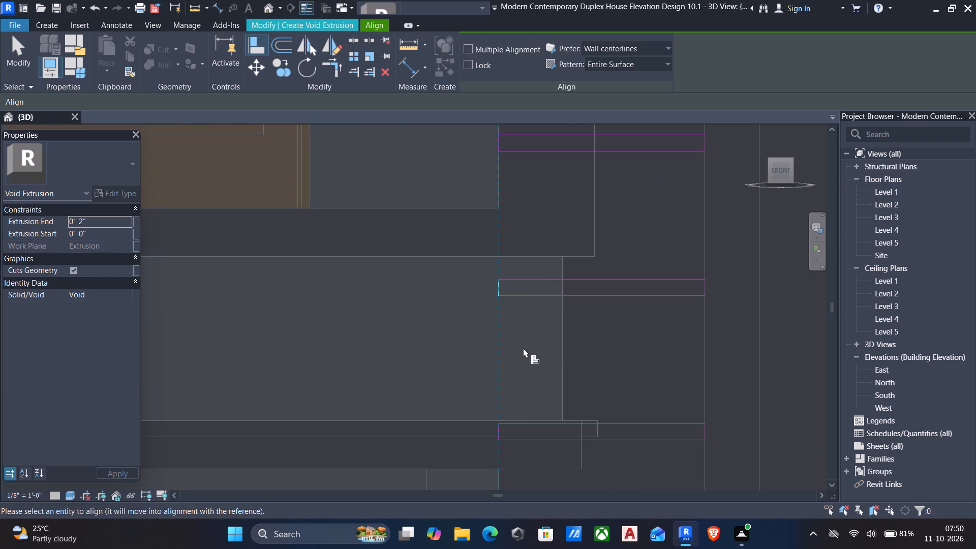
{"action": "key", "text": "Escape"}
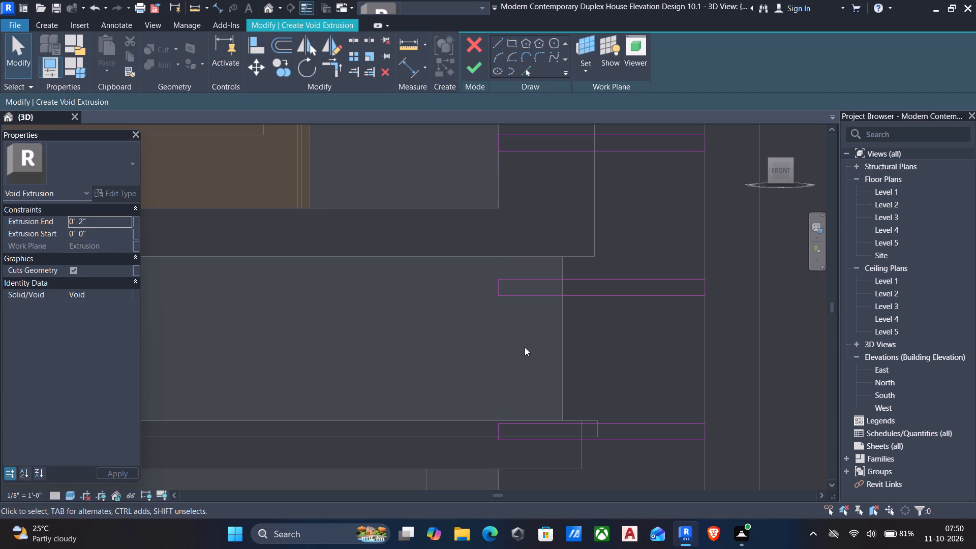
{"action": "scroll", "coordinate": [525, 347], "scroll_direction": "up", "scroll_amount": 1}
{"action": "type", "text": "al"}
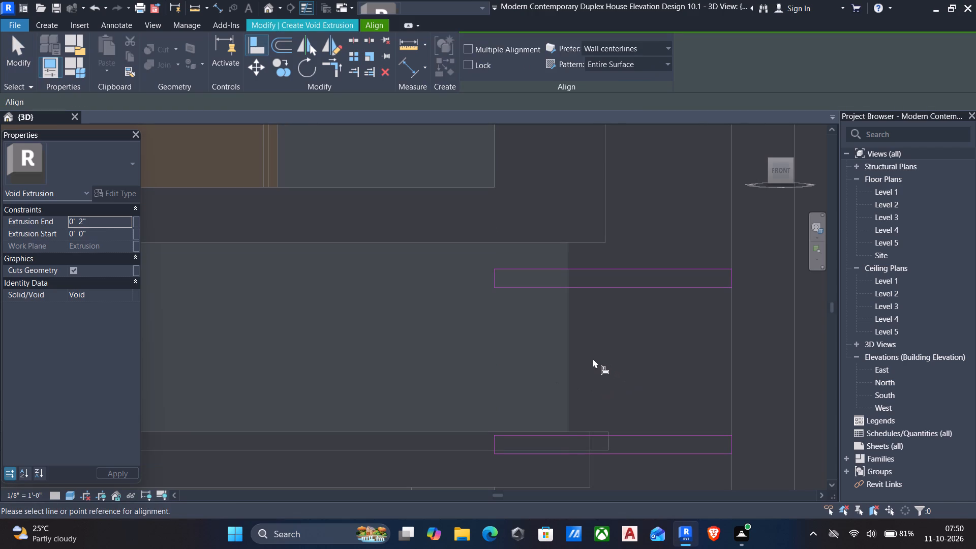
{"action": "left_click", "coordinate": [570, 370]}
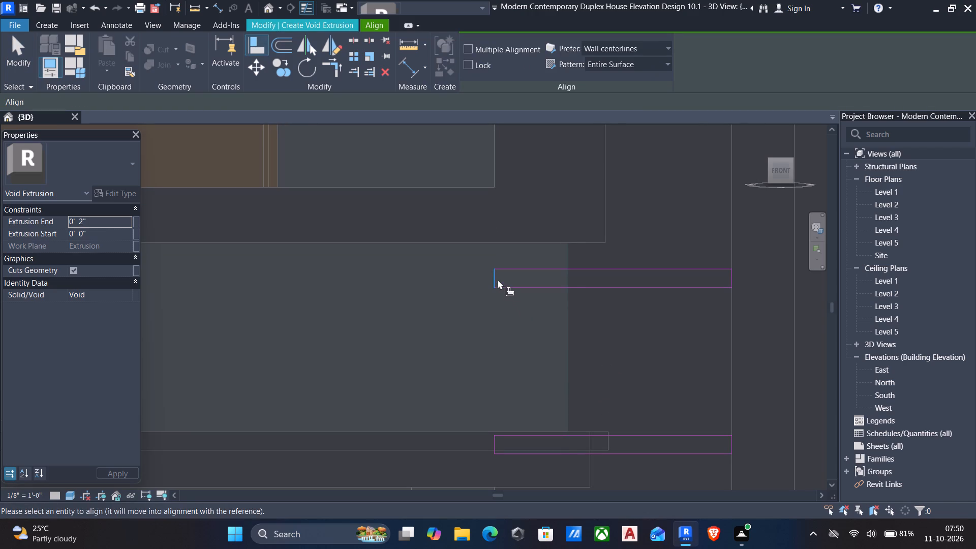
{"action": "left_click", "coordinate": [496, 276]}
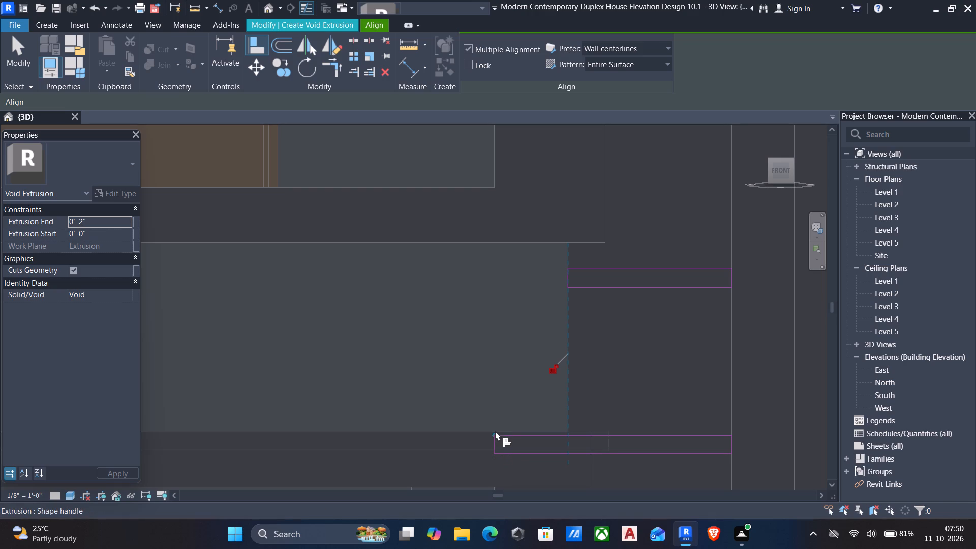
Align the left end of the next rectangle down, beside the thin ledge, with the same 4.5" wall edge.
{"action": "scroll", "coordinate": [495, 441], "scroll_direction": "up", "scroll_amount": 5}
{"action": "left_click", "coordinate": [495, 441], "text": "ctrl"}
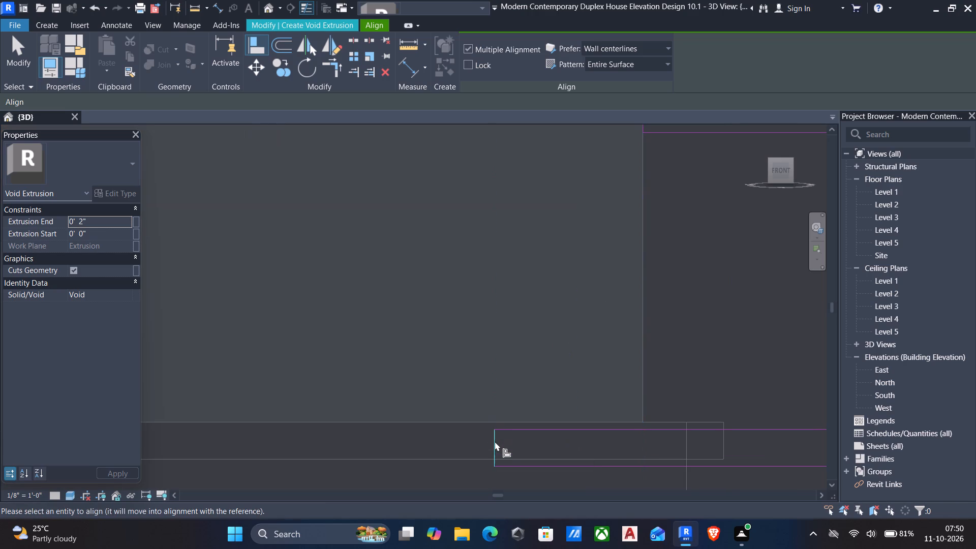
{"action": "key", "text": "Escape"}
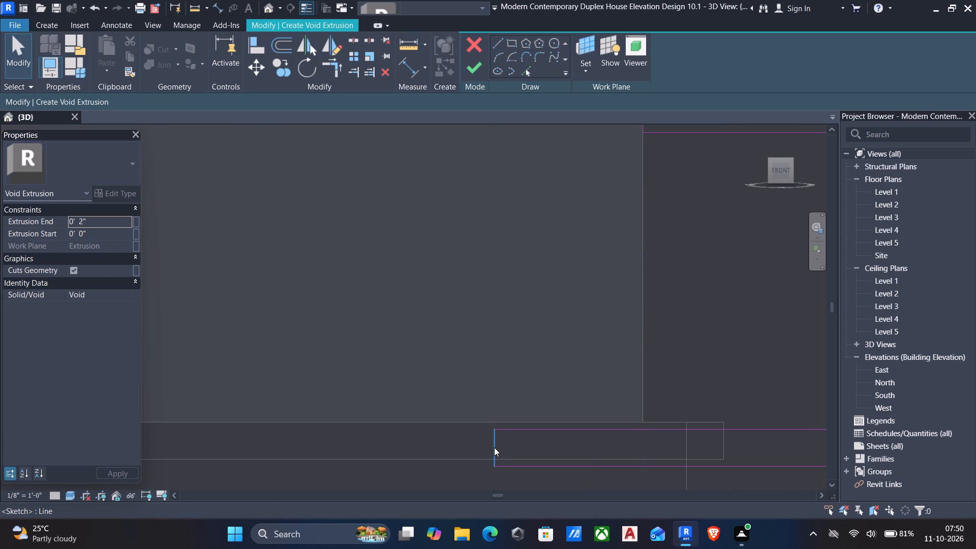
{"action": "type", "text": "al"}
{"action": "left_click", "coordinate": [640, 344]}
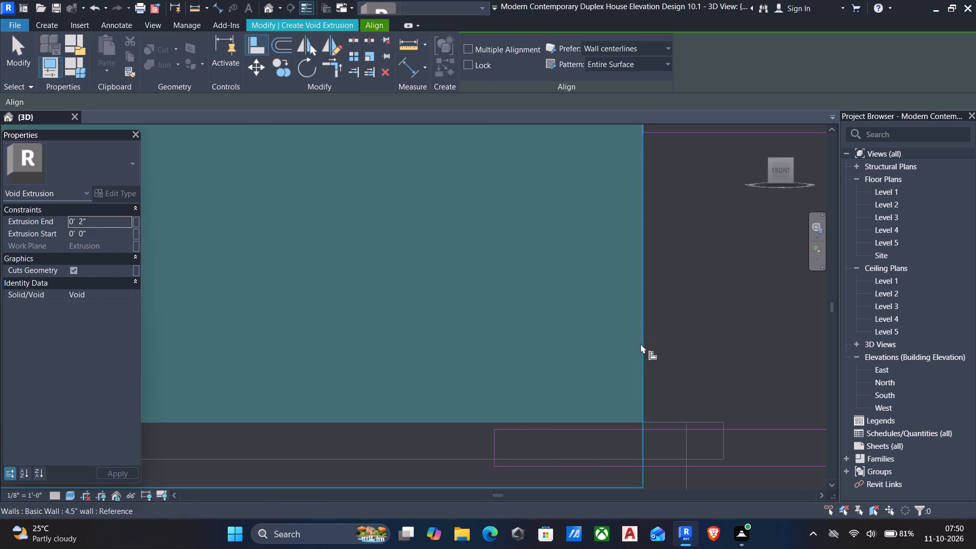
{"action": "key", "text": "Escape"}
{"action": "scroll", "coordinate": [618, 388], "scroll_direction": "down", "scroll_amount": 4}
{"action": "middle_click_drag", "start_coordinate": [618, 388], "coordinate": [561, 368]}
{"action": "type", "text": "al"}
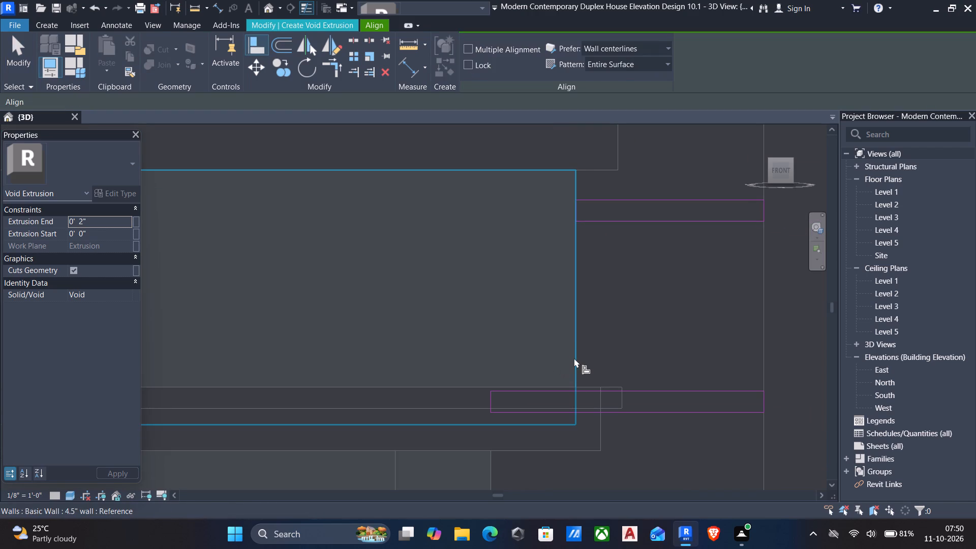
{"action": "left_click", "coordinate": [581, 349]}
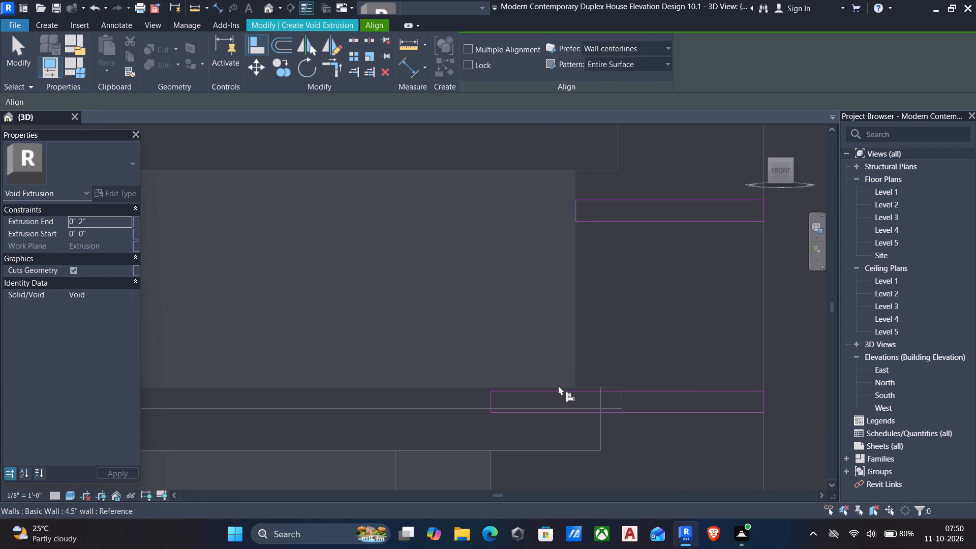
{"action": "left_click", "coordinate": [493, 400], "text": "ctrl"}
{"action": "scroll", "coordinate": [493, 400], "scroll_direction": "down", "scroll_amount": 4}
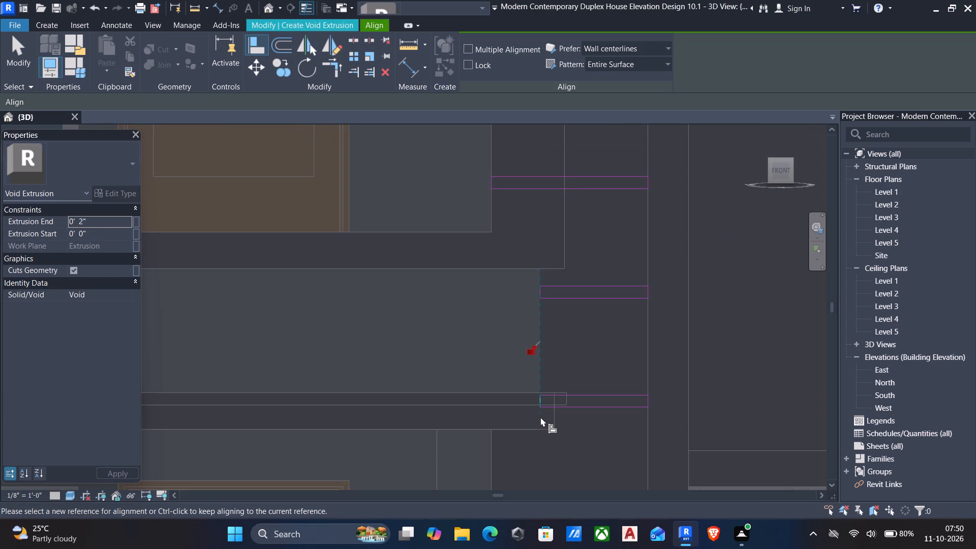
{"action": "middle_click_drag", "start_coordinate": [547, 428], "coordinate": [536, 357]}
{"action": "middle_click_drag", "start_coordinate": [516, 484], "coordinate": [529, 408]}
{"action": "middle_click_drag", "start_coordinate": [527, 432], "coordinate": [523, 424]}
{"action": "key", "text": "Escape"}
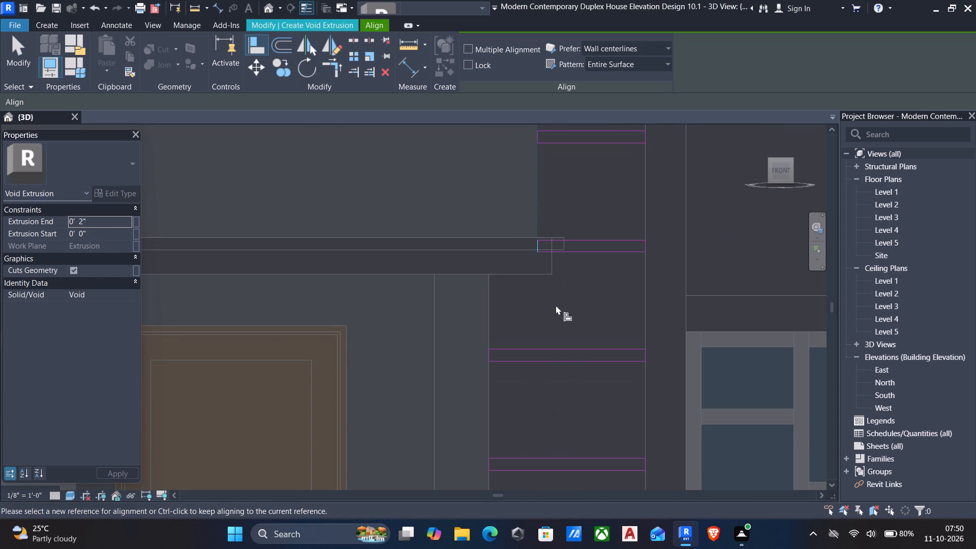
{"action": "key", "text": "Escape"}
Shift the ledge-level rectangle's left end line 5" right, then align it with the right end of the thin ledge extrusion.
{"action": "left_click_drag", "start_coordinate": [507, 217], "coordinate": [563, 313]}
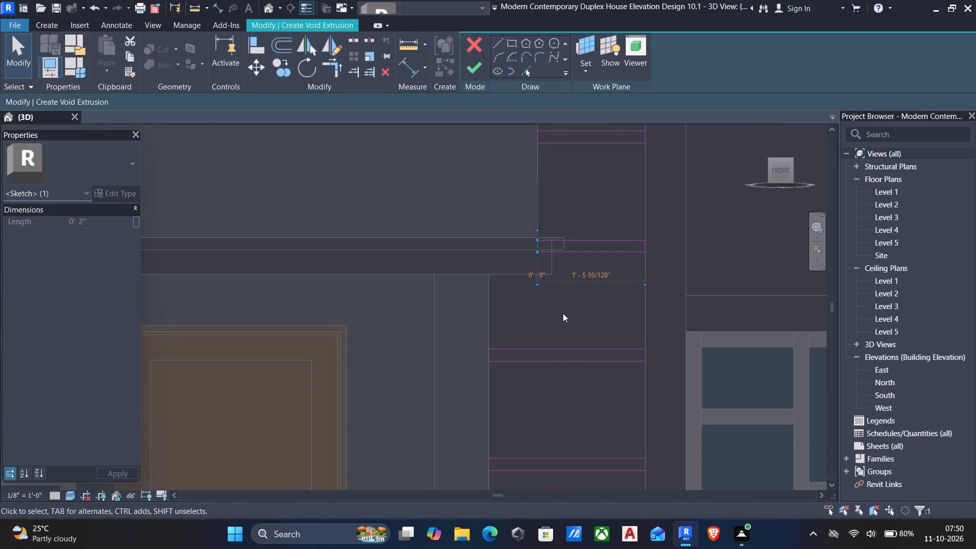
{"action": "key", "text": "Right"}
{"action": "key", "text": "Right"}
{"action": "key", "text": "Right"}
{"action": "key", "text": "Right"}
{"action": "key", "text": "Right"}
{"action": "key", "text": "Right"}
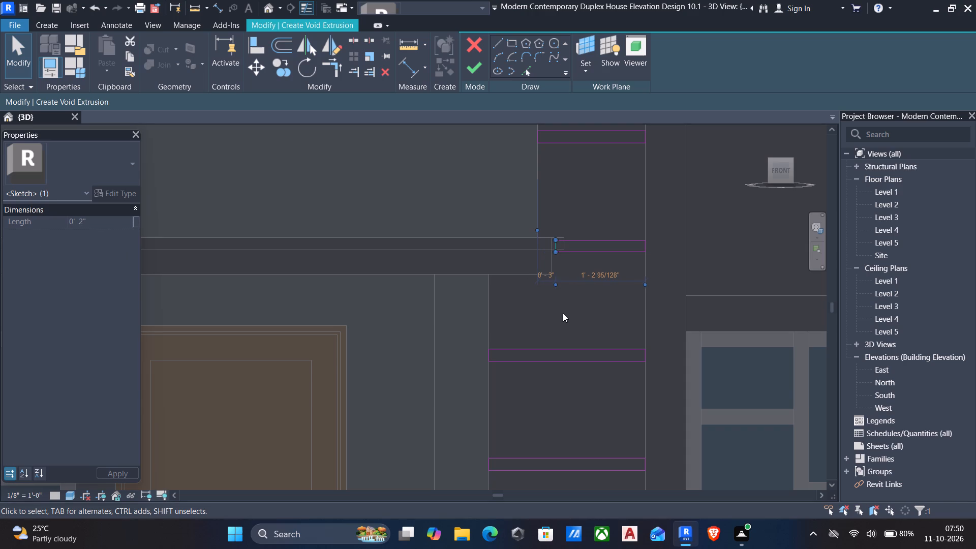
{"action": "key", "text": "Right"}
{"action": "key", "text": "Right"}
{"action": "key", "text": "Right"}
{"action": "key", "text": "Right"}
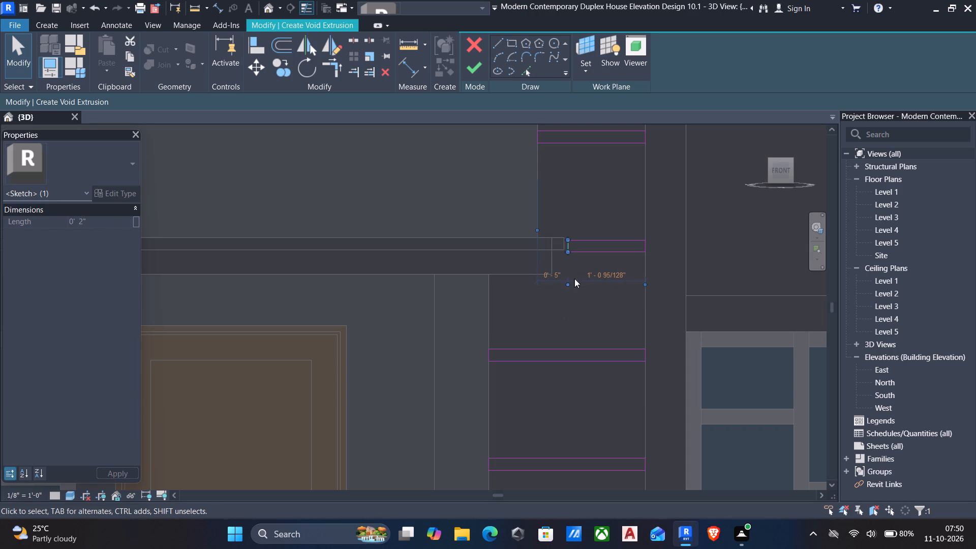
{"action": "scroll", "coordinate": [574, 259], "scroll_direction": "up", "scroll_amount": 5}
{"action": "key", "text": "a"}
{"action": "key", "text": "l"}
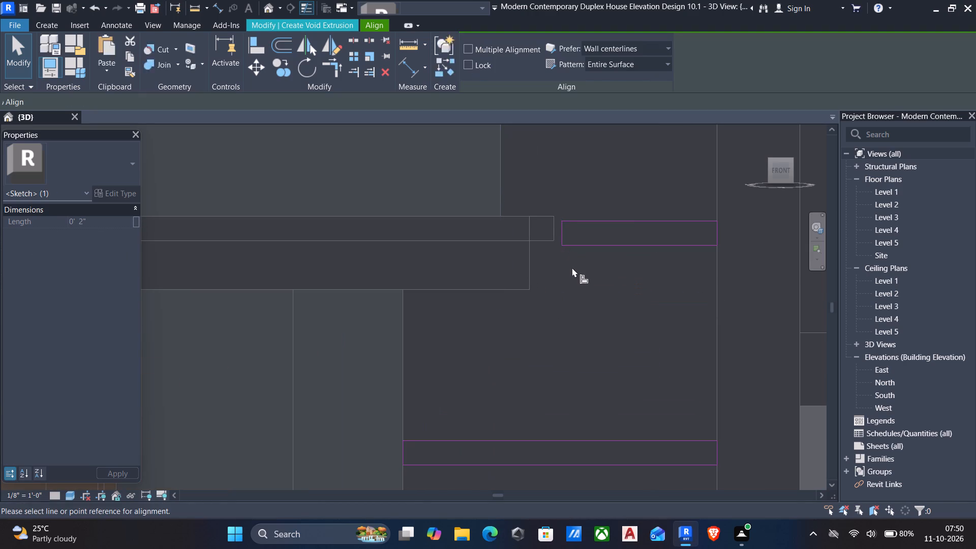
{"action": "scroll", "coordinate": [573, 203], "scroll_direction": "up", "scroll_amount": 4}
{"action": "left_click", "coordinate": [537, 245]}
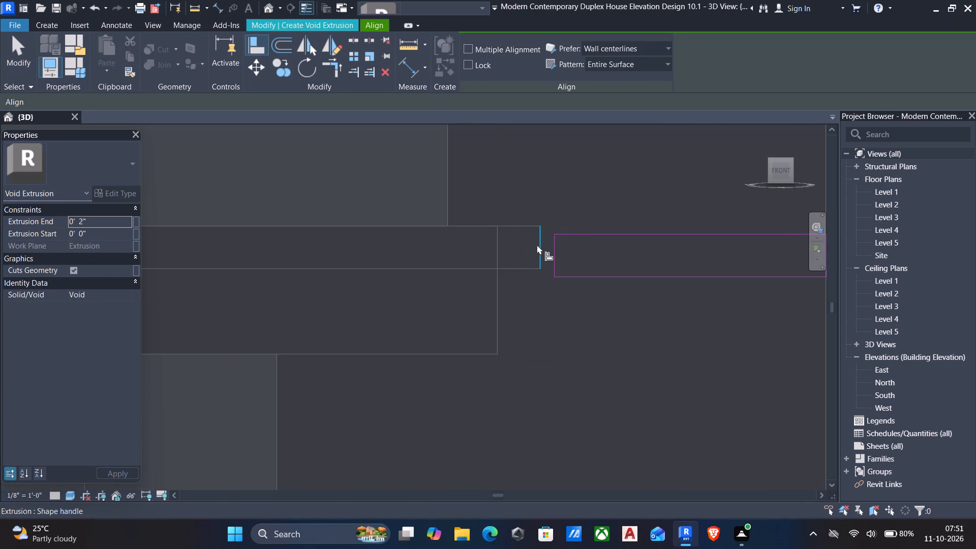
{"action": "left_click", "coordinate": [552, 251]}
{"action": "scroll", "coordinate": [556, 308], "scroll_direction": "down", "scroll_amount": 5}
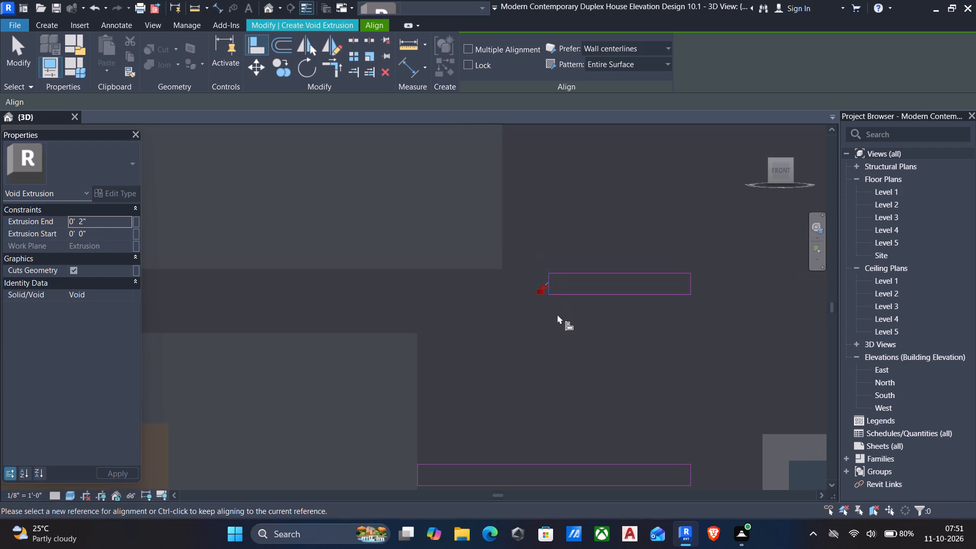
{"action": "scroll", "coordinate": [557, 315], "scroll_direction": "down", "scroll_amount": 5}
{"action": "middle_click", "coordinate": [559, 319]}
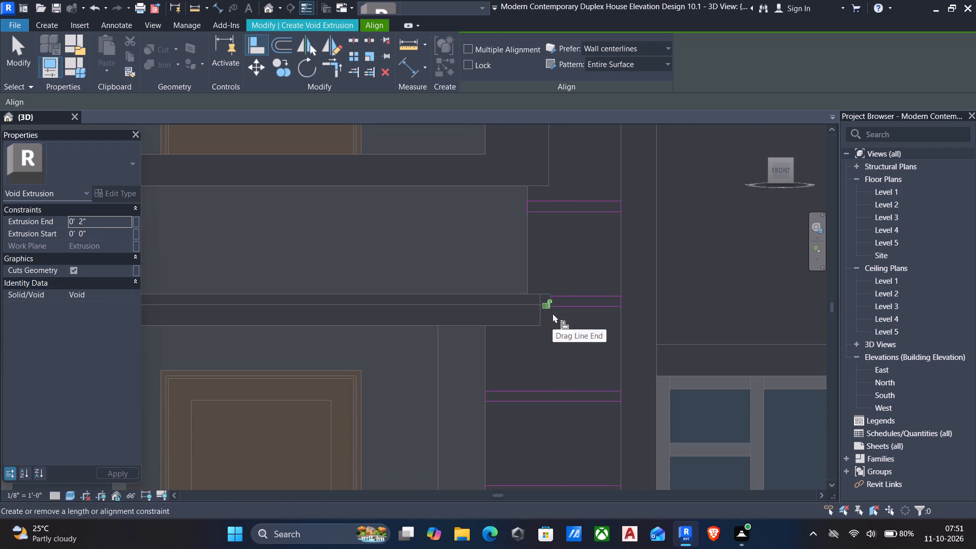
{"action": "key", "text": "Escape"}
{"action": "key", "text": "Escape"}
Copy the 13 left-strip rectangles horizontally to the right strip, with their right ends on the central panel's right edge.
{"action": "scroll", "coordinate": [551, 325], "scroll_direction": "down", "scroll_amount": 6}
{"action": "middle_click_drag", "start_coordinate": [552, 343], "coordinate": [519, 303]}
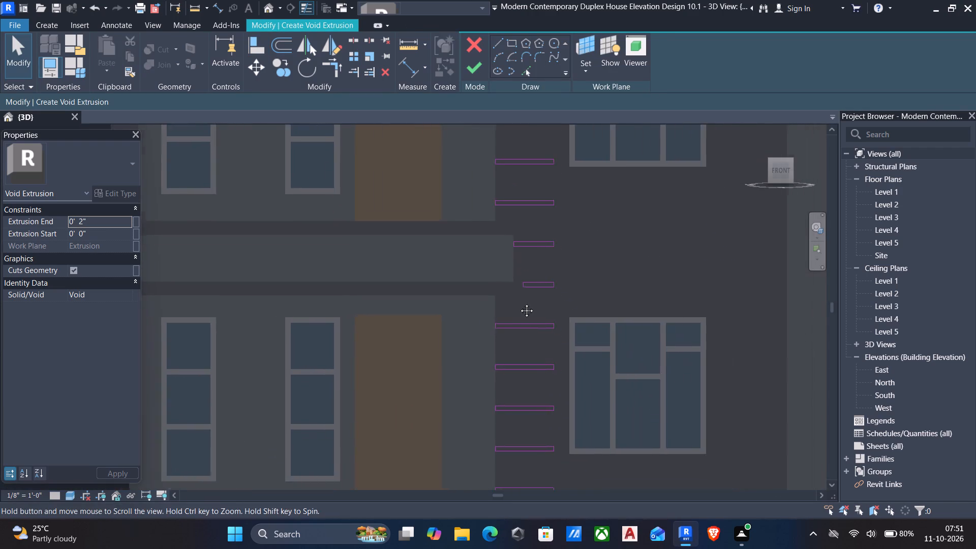
{"action": "middle_click_drag", "start_coordinate": [519, 303], "coordinate": [483, 277]}
{"action": "scroll", "coordinate": [480, 274], "scroll_direction": "down", "scroll_amount": 6}
{"action": "middle_click_drag", "start_coordinate": [443, 249], "coordinate": [465, 321]}
{"action": "left_click_drag", "start_coordinate": [463, 224], "coordinate": [504, 363]}
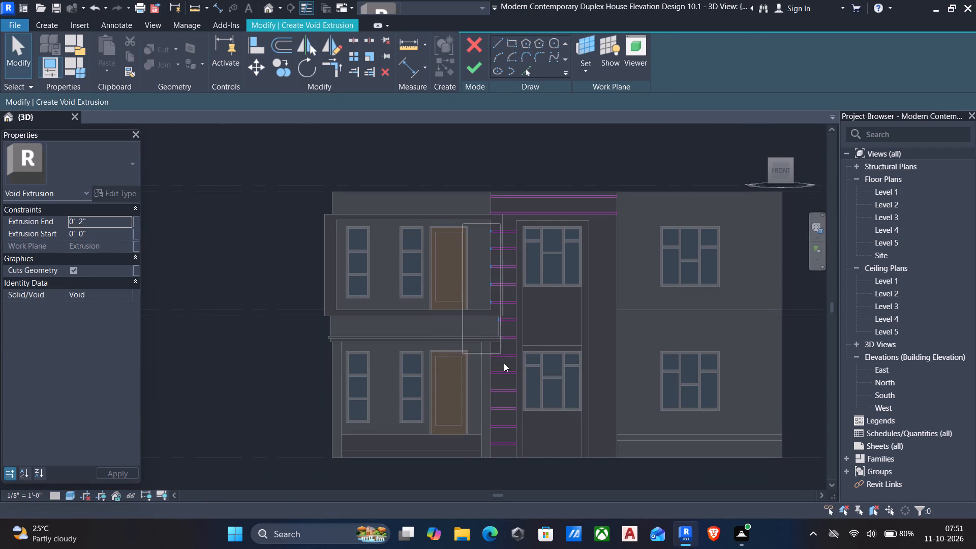
{"action": "left_click_drag", "start_coordinate": [504, 363], "coordinate": [547, 476]}
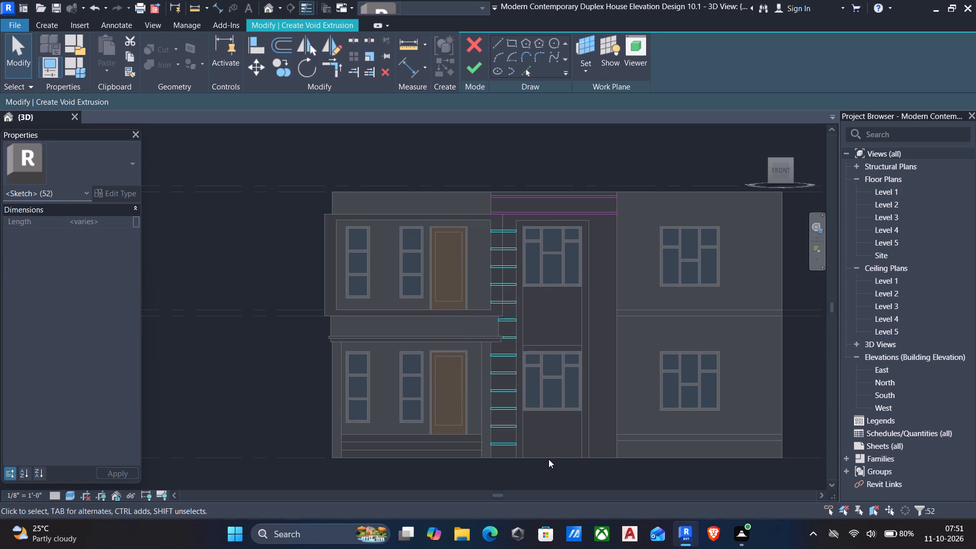
{"action": "key", "text": "c"}
{"action": "key", "text": "o"}
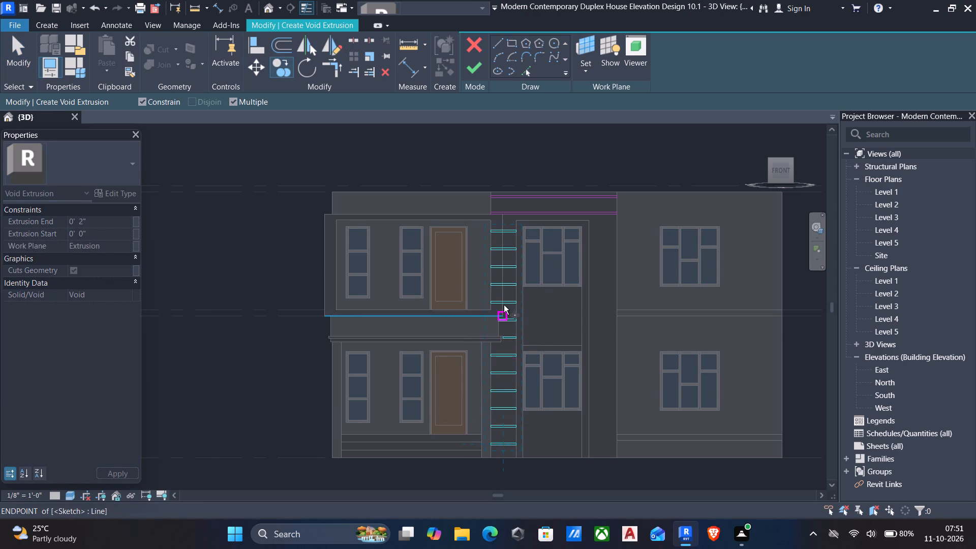
{"action": "scroll", "coordinate": [521, 238], "scroll_direction": "up", "scroll_amount": 10}
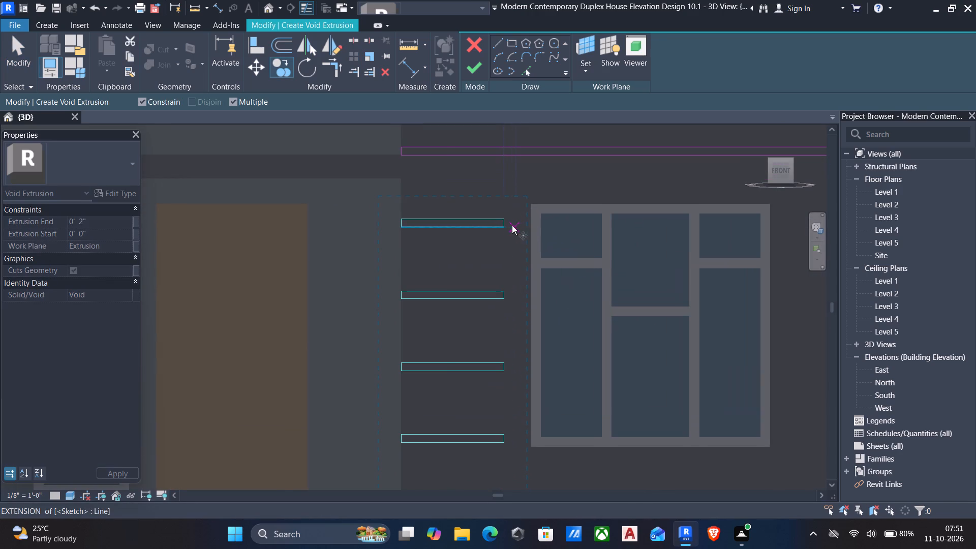
{"action": "left_click", "coordinate": [505, 221]}
{"action": "middle_click_drag", "start_coordinate": [626, 240], "coordinate": [480, 262]}
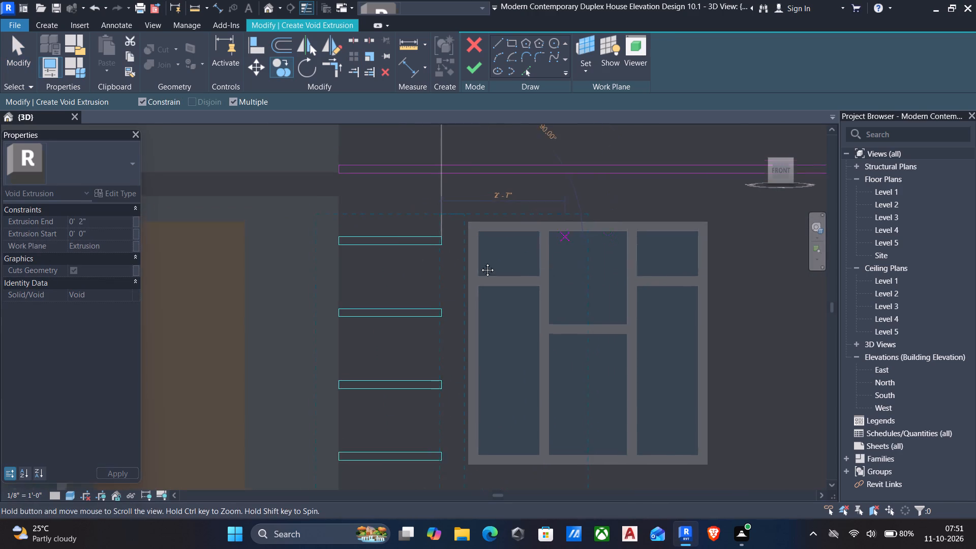
{"action": "middle_click_drag", "start_coordinate": [480, 262], "coordinate": [432, 262]}
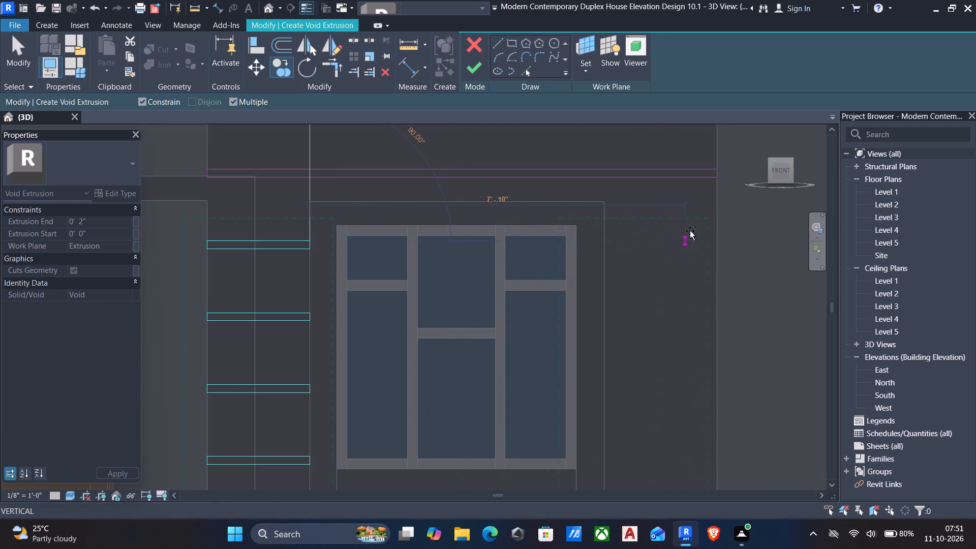
{"action": "left_click", "coordinate": [716, 233]}
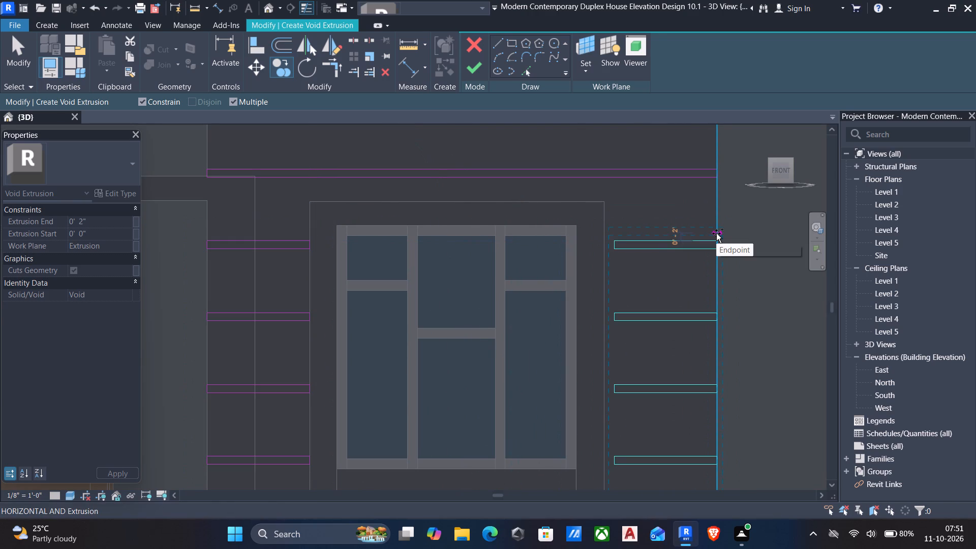
{"action": "key", "text": "Escape"}
{"action": "scroll", "coordinate": [717, 245], "scroll_direction": "down", "scroll_amount": 4}
{"action": "middle_click_drag", "start_coordinate": [717, 248], "coordinate": [715, 210]}
{"action": "key", "text": "Escape"}
Examine the copied rectangles on the right strip, comparing their lengths with the left strip around the level between the floors.
{"action": "middle_click_drag", "start_coordinate": [651, 315], "coordinate": [648, 249]}
{"action": "scroll", "coordinate": [649, 316], "scroll_direction": "up", "scroll_amount": 1}
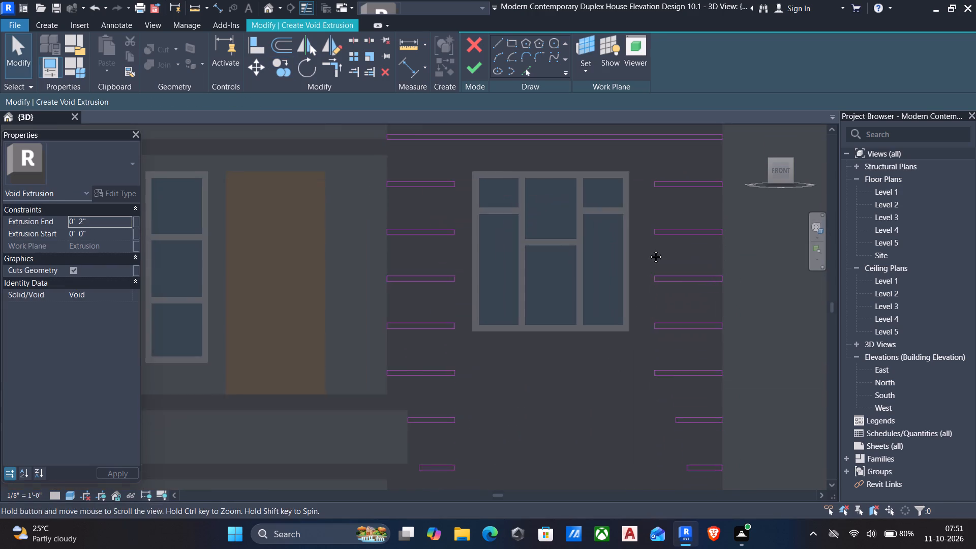
{"action": "middle_click_drag", "start_coordinate": [648, 249], "coordinate": [648, 231]}
{"action": "scroll", "coordinate": [639, 306], "scroll_direction": "down", "scroll_amount": 4}
{"action": "middle_click_drag", "start_coordinate": [636, 329], "coordinate": [647, 206]}
{"action": "scroll", "coordinate": [645, 207], "scroll_direction": "up", "scroll_amount": 2}
{"action": "middle_click_drag", "start_coordinate": [628, 205], "coordinate": [629, 220]}
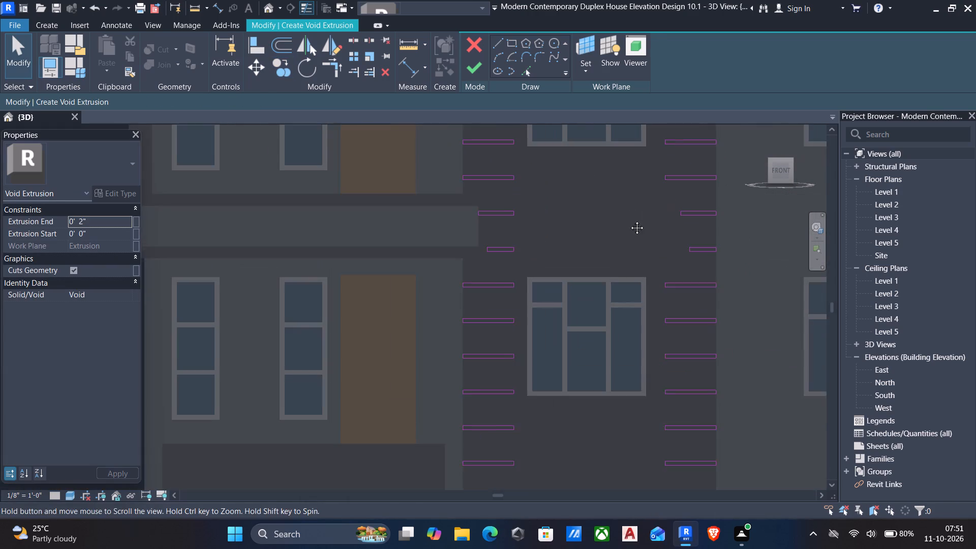
{"action": "middle_click_drag", "start_coordinate": [629, 220], "coordinate": [630, 246]}
{"action": "middle_click_drag", "start_coordinate": [630, 252], "coordinate": [632, 286]}
{"action": "middle_click_drag", "start_coordinate": [642, 237], "coordinate": [642, 238]}
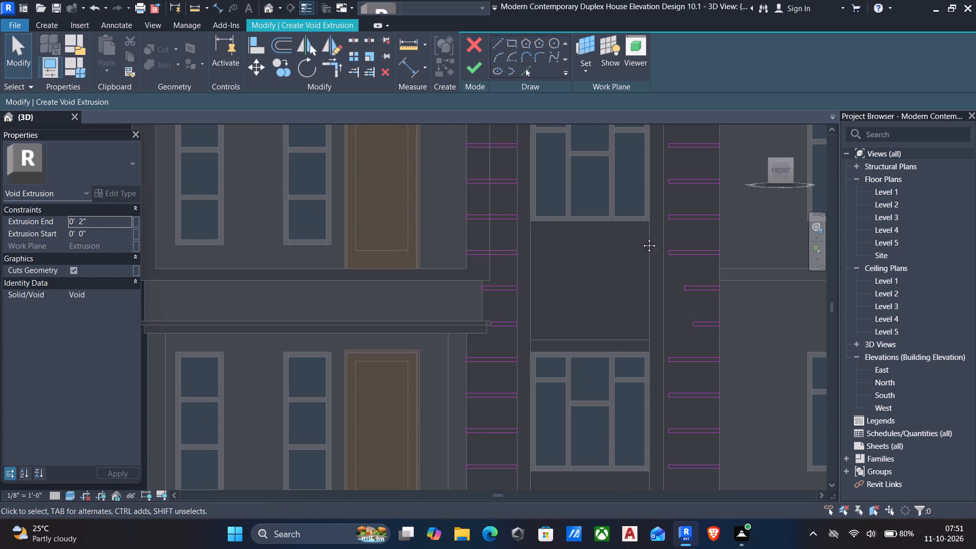
{"action": "middle_click_drag", "start_coordinate": [642, 238], "coordinate": [645, 272]}
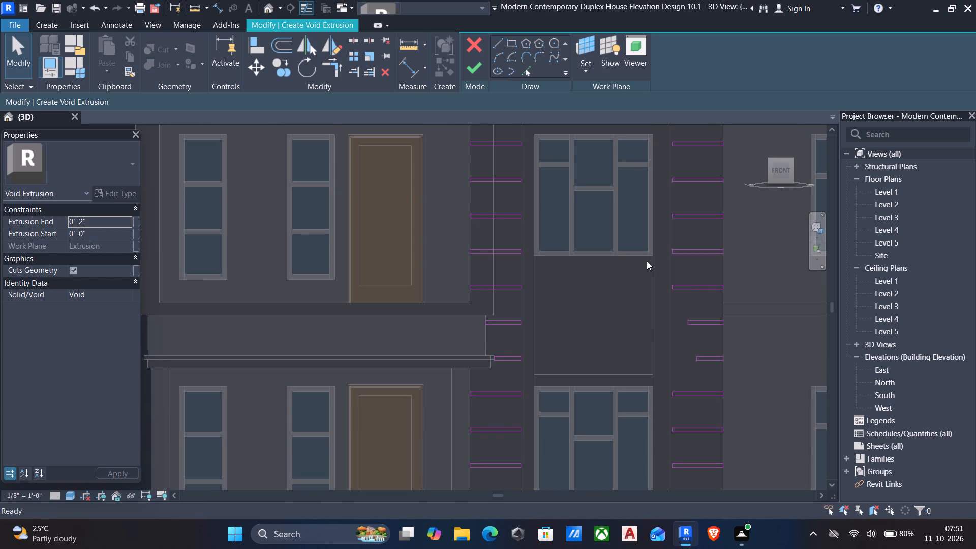
Align the left ends of the two lowest right-strip rectangles with the outer right edge of the projecting window surround.
{"action": "type", "text": "al"}
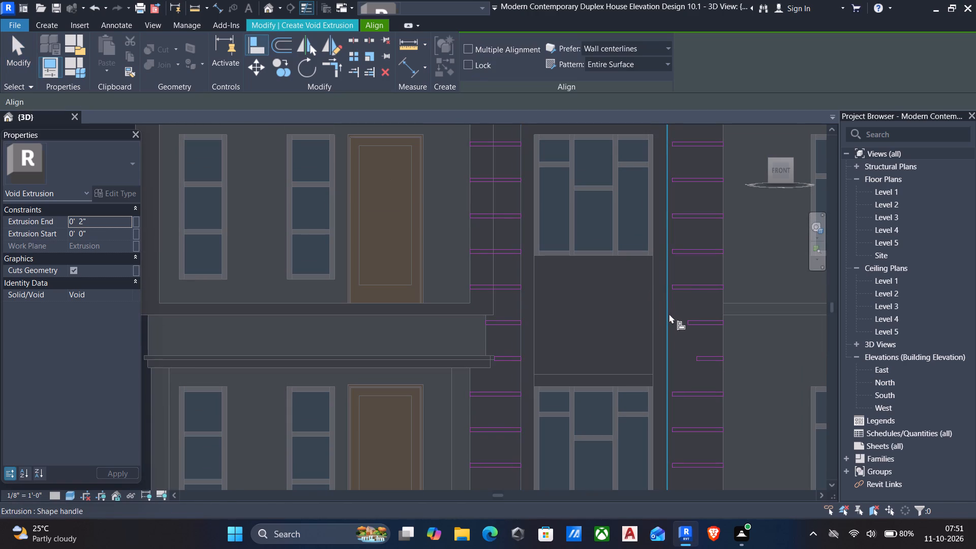
{"action": "left_click", "coordinate": [669, 315]}
{"action": "middle_click_drag", "start_coordinate": [664, 360], "coordinate": [667, 311]}
{"action": "middle_click_drag", "start_coordinate": [647, 427], "coordinate": [651, 297]}
{"action": "middle_click_drag", "start_coordinate": [642, 349], "coordinate": [643, 337]}
{"action": "scroll", "coordinate": [683, 386], "scroll_direction": "up", "scroll_amount": 4}
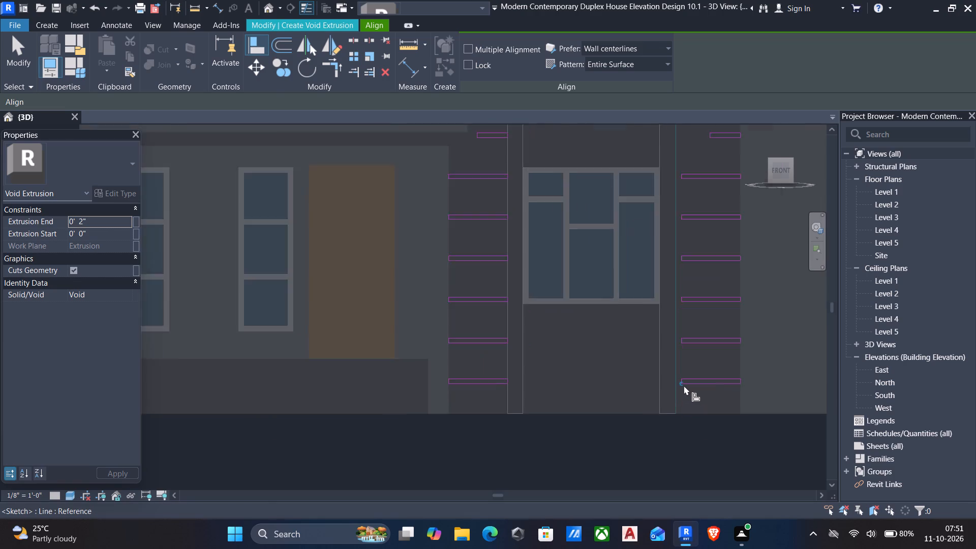
{"action": "scroll", "coordinate": [684, 385], "scroll_direction": "up", "scroll_amount": 10}
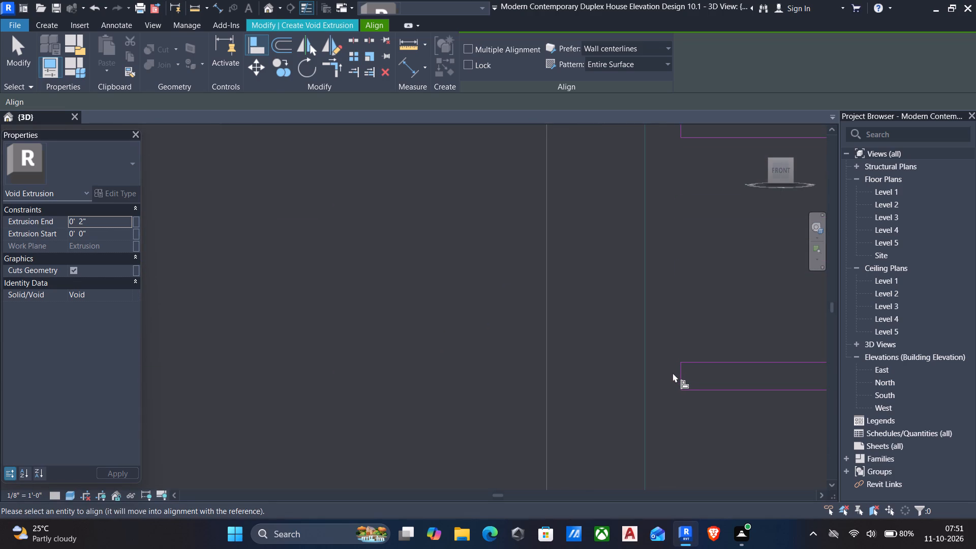
{"action": "left_click", "coordinate": [678, 374], "text": "ctrl"}
{"action": "scroll", "coordinate": [641, 330], "scroll_direction": "down", "scroll_amount": 6}
{"action": "middle_click_drag", "start_coordinate": [649, 277], "coordinate": [655, 362]}
{"action": "scroll", "coordinate": [658, 320], "scroll_direction": "up", "scroll_amount": 5}
{"action": "left_click", "coordinate": [667, 327], "text": "ctrl"}
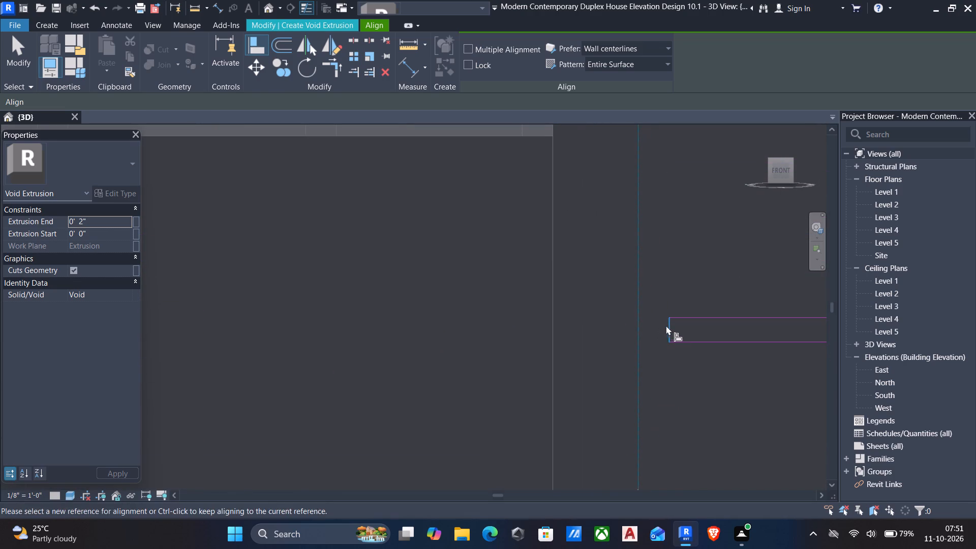
Align the left ends of the next four right-strip rectangles up, beside the lower windows, with the same surround edge.
{"action": "middle_click_drag", "start_coordinate": [646, 360], "coordinate": [640, 502]}
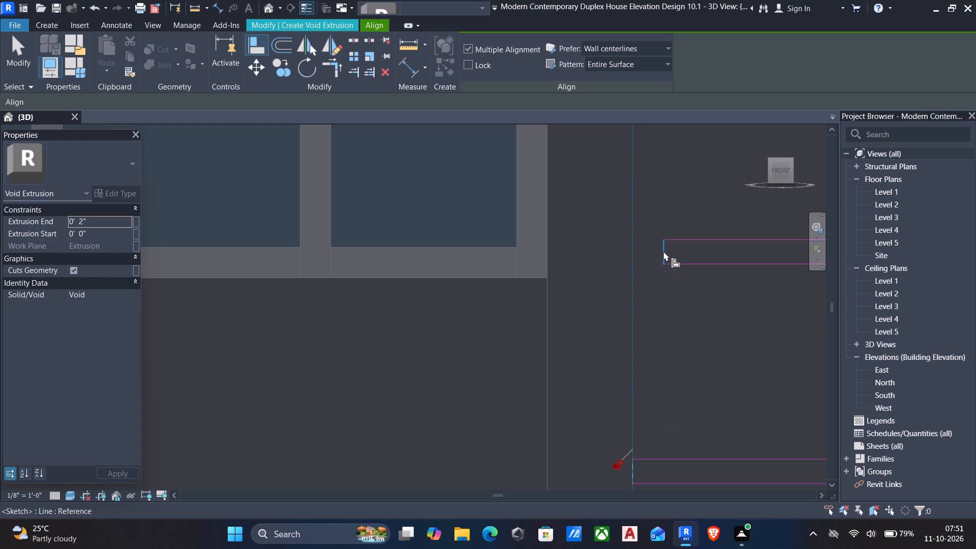
{"action": "left_click", "coordinate": [663, 251], "text": "ctrl"}
{"action": "middle_click_drag", "start_coordinate": [628, 327], "coordinate": [633, 522]}
{"action": "scroll", "coordinate": [681, 401], "scroll_direction": "down", "scroll_amount": 2}
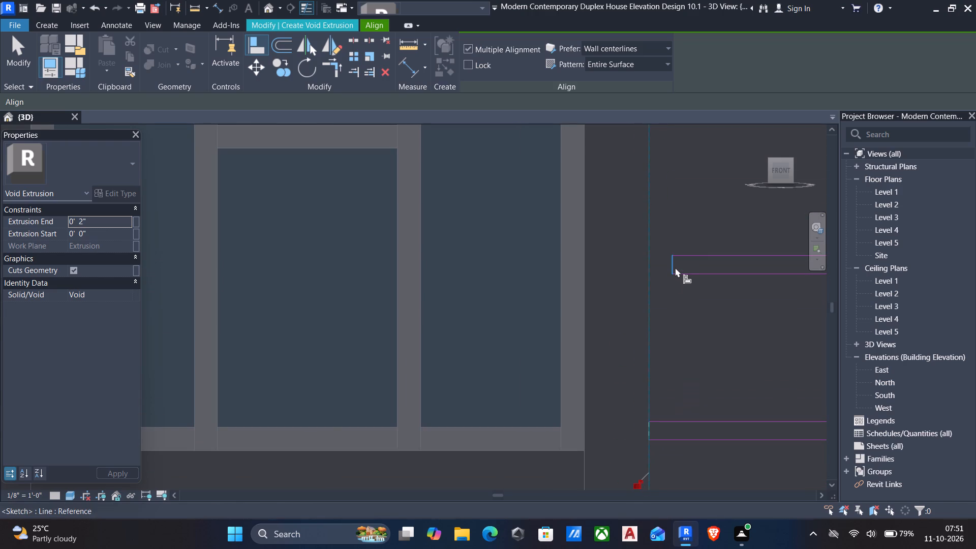
{"action": "left_click", "coordinate": [675, 266], "text": "ctrl"}
{"action": "middle_click_drag", "start_coordinate": [668, 345], "coordinate": [668, 510]}
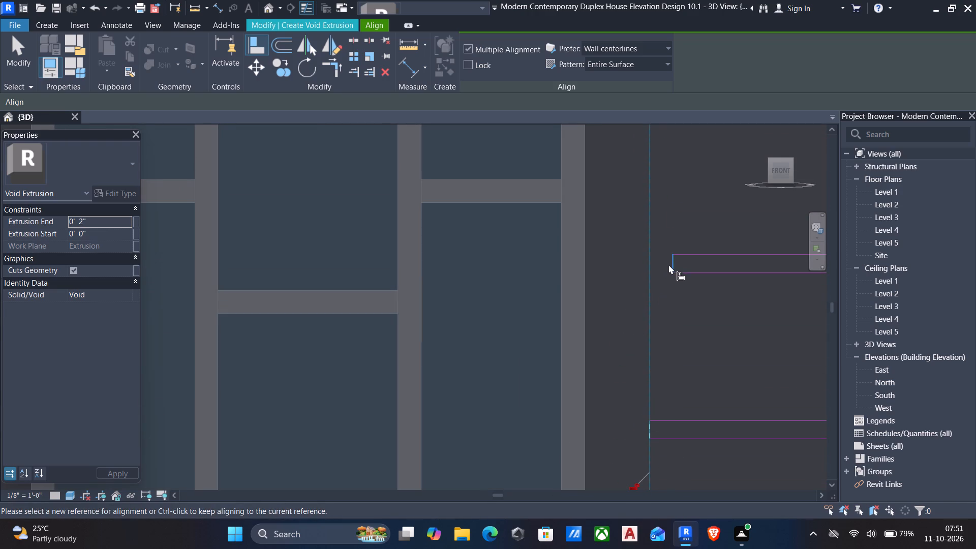
{"action": "left_click", "coordinate": [670, 260], "text": "ctrl"}
{"action": "middle_click_drag", "start_coordinate": [660, 329], "coordinate": [662, 548]}
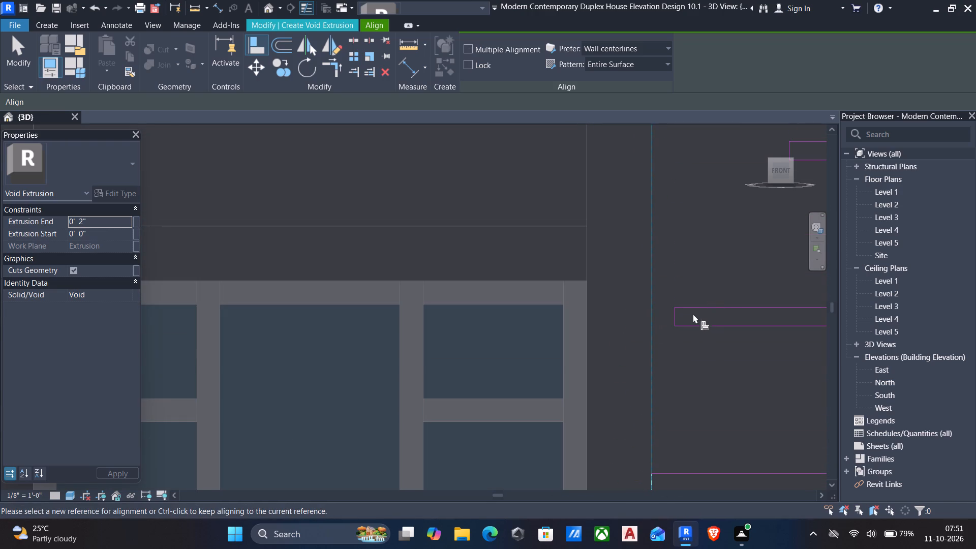
{"action": "left_click", "coordinate": [678, 314], "text": "ctrl"}
Extend the two shorter right-strip rectangles between the floors by aligning their left ends with the surround edge.
{"action": "middle_click_drag", "start_coordinate": [680, 369], "coordinate": [672, 523]}
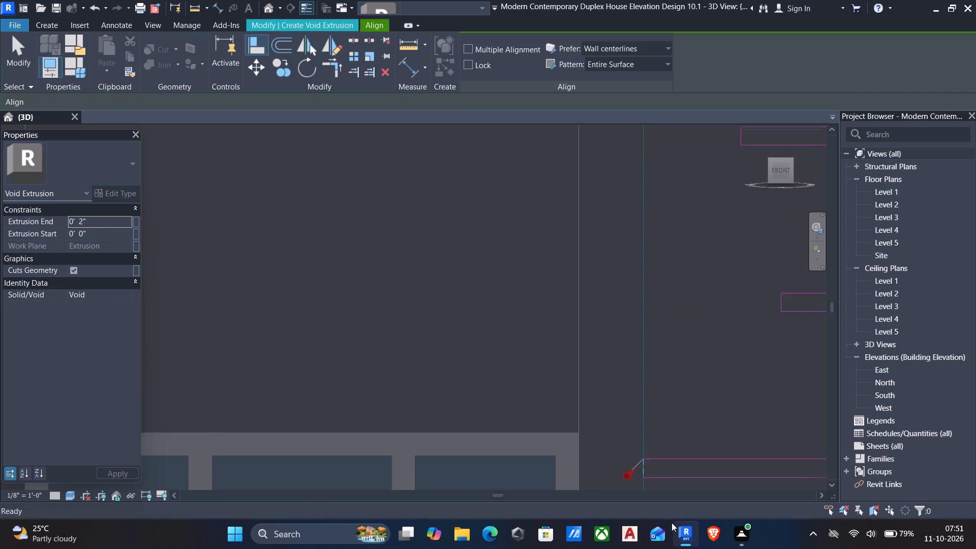
{"action": "scroll", "coordinate": [673, 497], "scroll_direction": "down", "scroll_amount": 4}
{"action": "left_click", "coordinate": [740, 347], "text": "ctrl"}
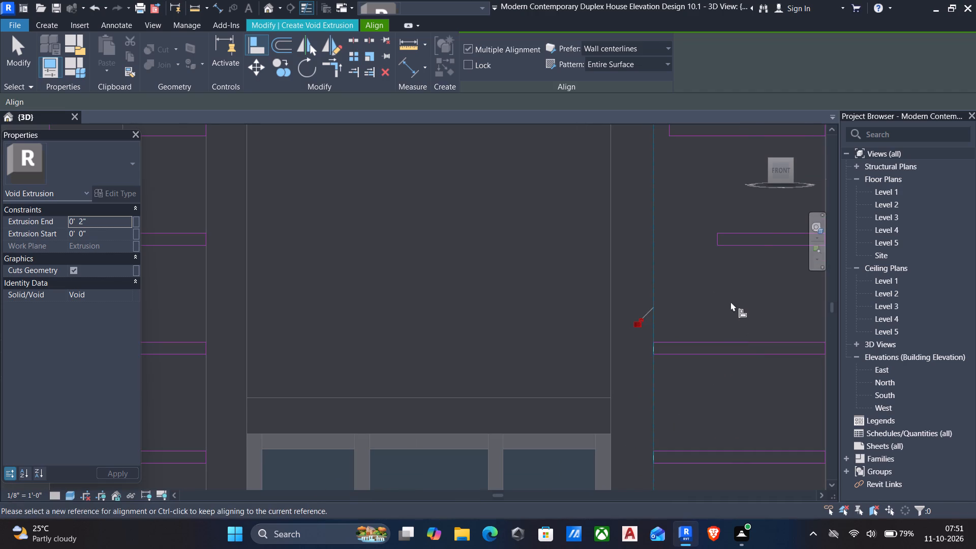
{"action": "left_click", "coordinate": [713, 239], "text": "ctrl"}
Align the left ends of the next two rectangles up, just below the upper windows, with the outer right surround edge.
{"action": "middle_click_drag", "start_coordinate": [640, 261], "coordinate": [640, 294]}
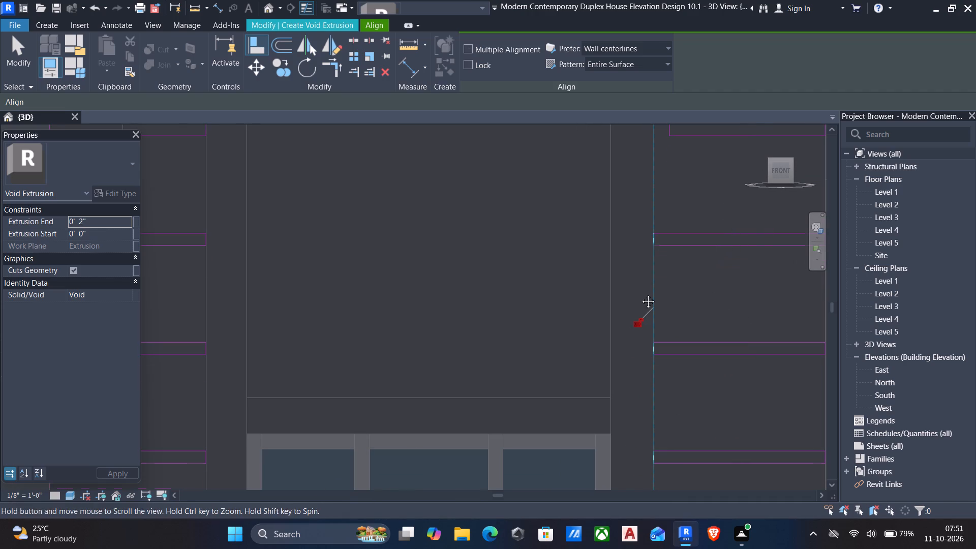
{"action": "middle_click_drag", "start_coordinate": [640, 294], "coordinate": [630, 471]}
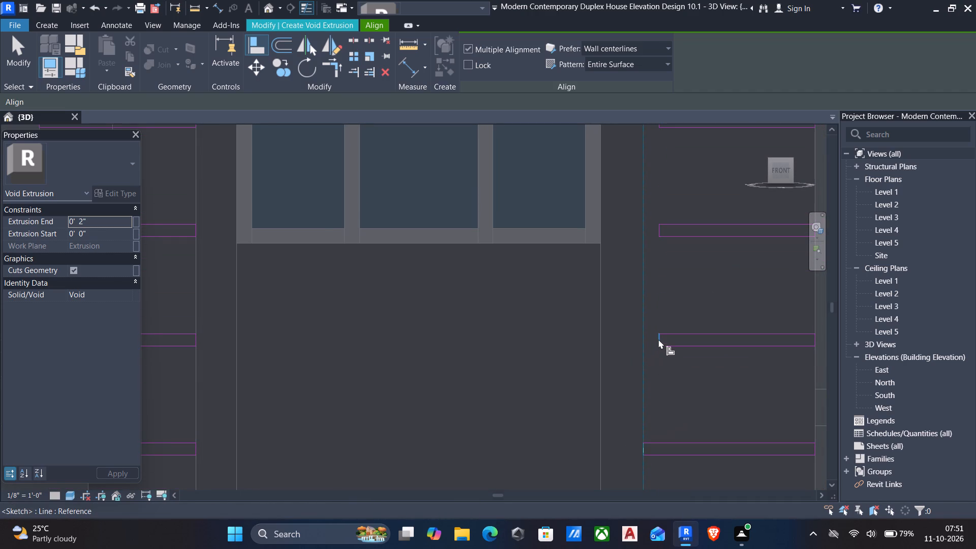
{"action": "left_click", "coordinate": [658, 339], "text": "ctrl"}
{"action": "scroll", "coordinate": [660, 350], "scroll_direction": "up", "scroll_amount": 5}
{"action": "left_click", "coordinate": [659, 333]}
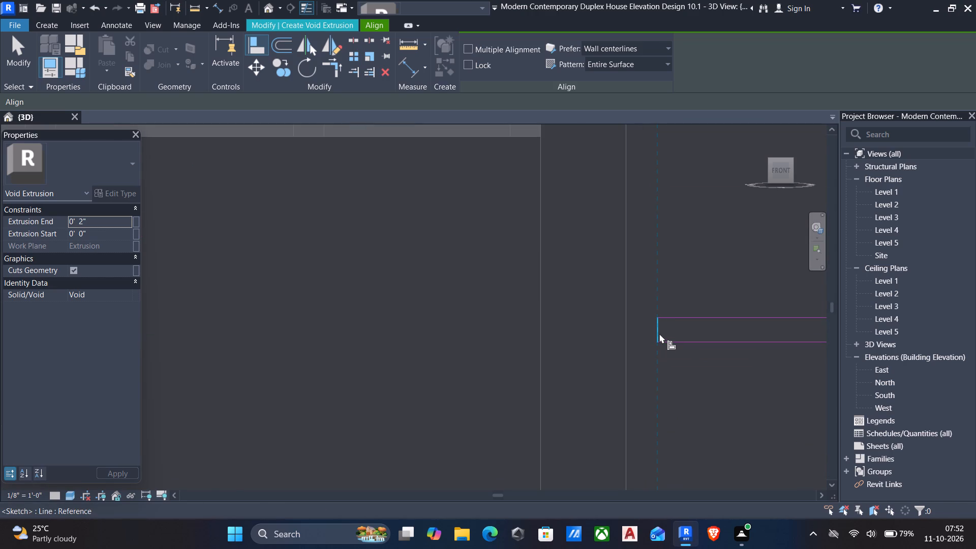
{"action": "type", "text": "al"}
{"action": "left_click", "coordinate": [628, 362]}
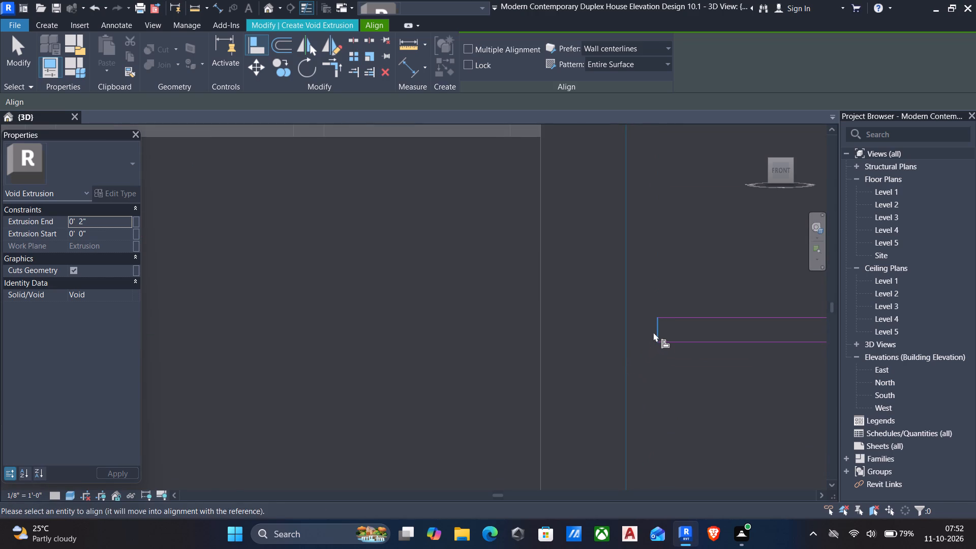
{"action": "left_click", "coordinate": [653, 332], "text": "ctrl"}
{"action": "middle_click_drag", "start_coordinate": [648, 422], "coordinate": [646, 505]}
{"action": "scroll", "coordinate": [646, 505], "scroll_direction": "down", "scroll_amount": 2}
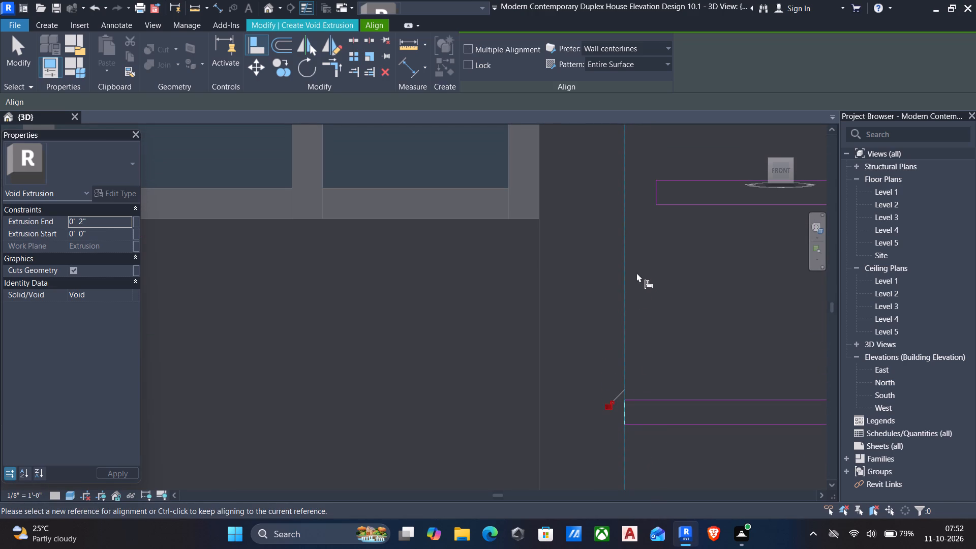
{"action": "left_click", "coordinate": [654, 197], "text": "ctrl"}
Align the left ends of the three topmost right-strip rectangles, beside the upper windows, with the same surround edge.
{"action": "middle_click_drag", "start_coordinate": [660, 266], "coordinate": [648, 395]}
{"action": "scroll", "coordinate": [649, 384], "scroll_direction": "down", "scroll_amount": 5}
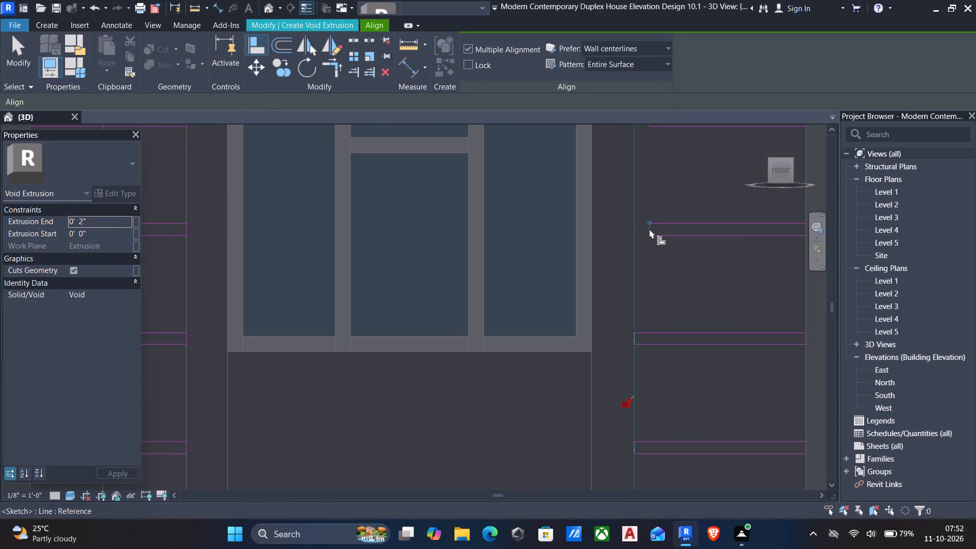
{"action": "scroll", "coordinate": [649, 229], "scroll_direction": "up", "scroll_amount": 5}
{"action": "left_click", "coordinate": [649, 234], "text": "ctrl"}
{"action": "middle_click_drag", "start_coordinate": [649, 272], "coordinate": [646, 361], "text": "ctrl"}
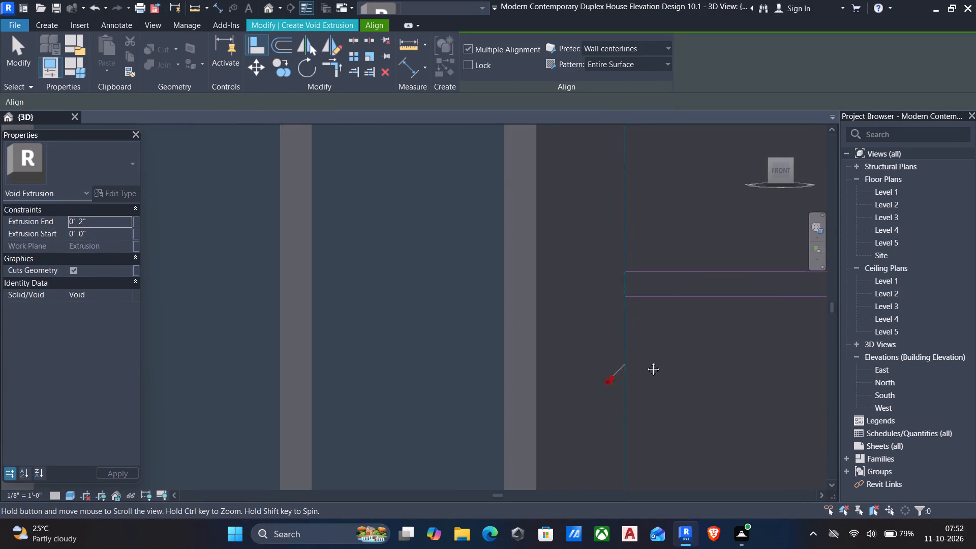
{"action": "middle_click_drag", "start_coordinate": [646, 361], "coordinate": [638, 452], "text": "ctrl"}
{"action": "scroll", "coordinate": [638, 453], "scroll_direction": "down", "scroll_amount": 5}
{"action": "scroll", "coordinate": [656, 306], "scroll_direction": "up", "scroll_amount": 5}
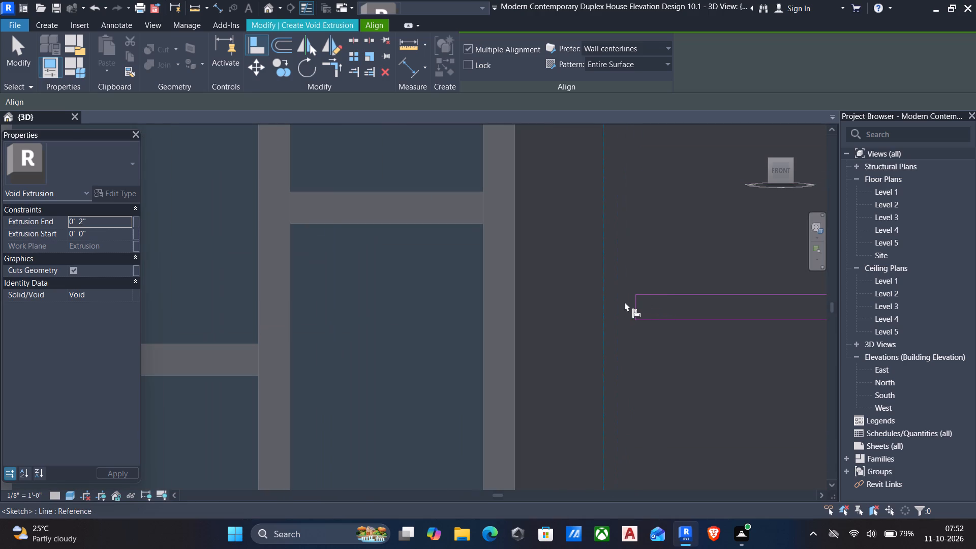
{"action": "left_click", "coordinate": [635, 303], "text": "ctrl"}
{"action": "middle_click_drag", "start_coordinate": [633, 337], "coordinate": [623, 457]}
{"action": "scroll", "coordinate": [627, 446], "scroll_direction": "down", "scroll_amount": 2}
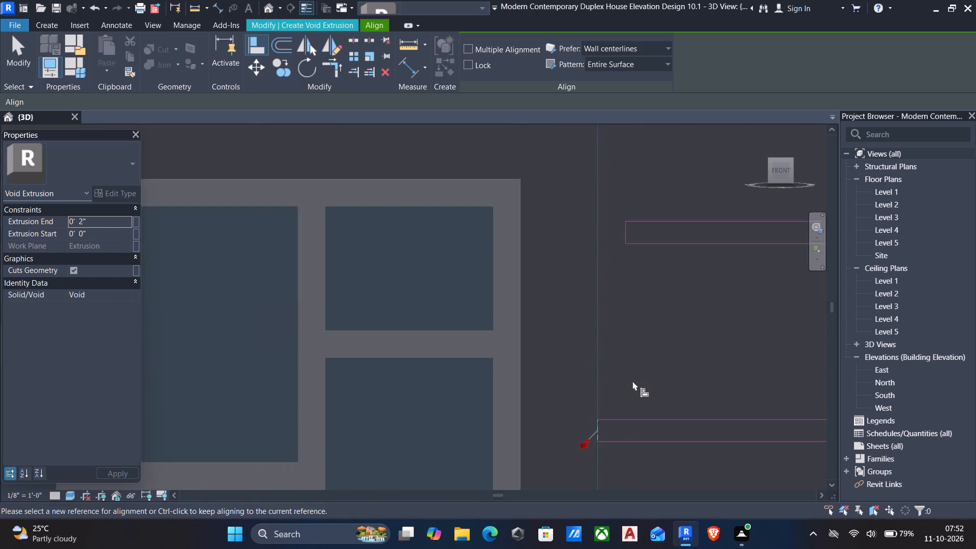
{"action": "scroll", "coordinate": [632, 381], "scroll_direction": "down", "scroll_amount": 1}
{"action": "left_click", "coordinate": [629, 271], "text": "ctrl"}
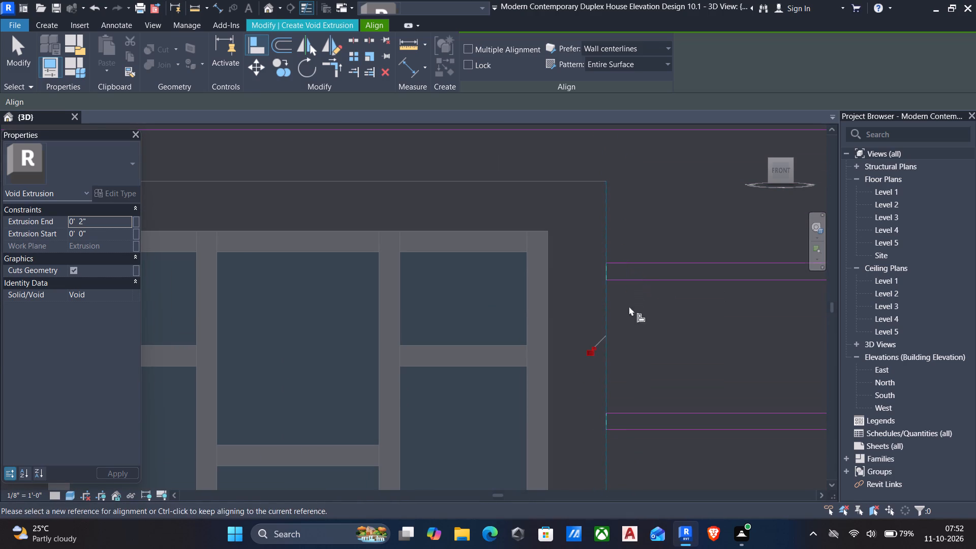
Finish the void extrusion sketch containing the groove rectangles on both strips and across the top of the central panel.
{"action": "middle_click_drag", "start_coordinate": [629, 314], "coordinate": [626, 473]}
{"action": "scroll", "coordinate": [627, 473], "scroll_direction": "down", "scroll_amount": 6}
{"action": "middle_click_drag", "start_coordinate": [645, 411], "coordinate": [628, 281]}
{"action": "scroll", "coordinate": [627, 277], "scroll_direction": "down", "scroll_amount": 2}
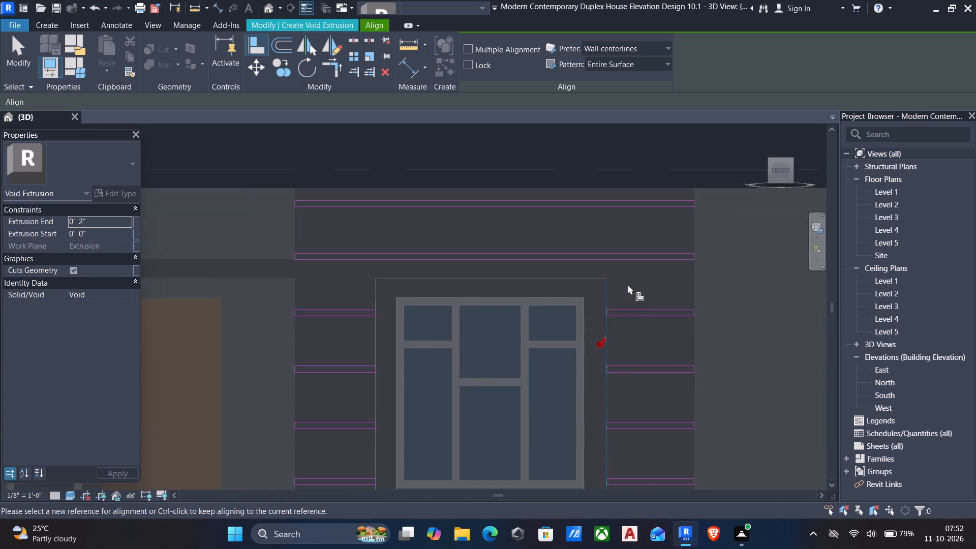
{"action": "scroll", "coordinate": [628, 285], "scroll_direction": "down", "scroll_amount": 1}
{"action": "middle_click_drag", "start_coordinate": [593, 354], "coordinate": [593, 285]}
{"action": "middle_click_drag", "start_coordinate": [551, 356], "coordinate": [534, 196]}
{"action": "scroll", "coordinate": [533, 211], "scroll_direction": "down", "scroll_amount": 4}
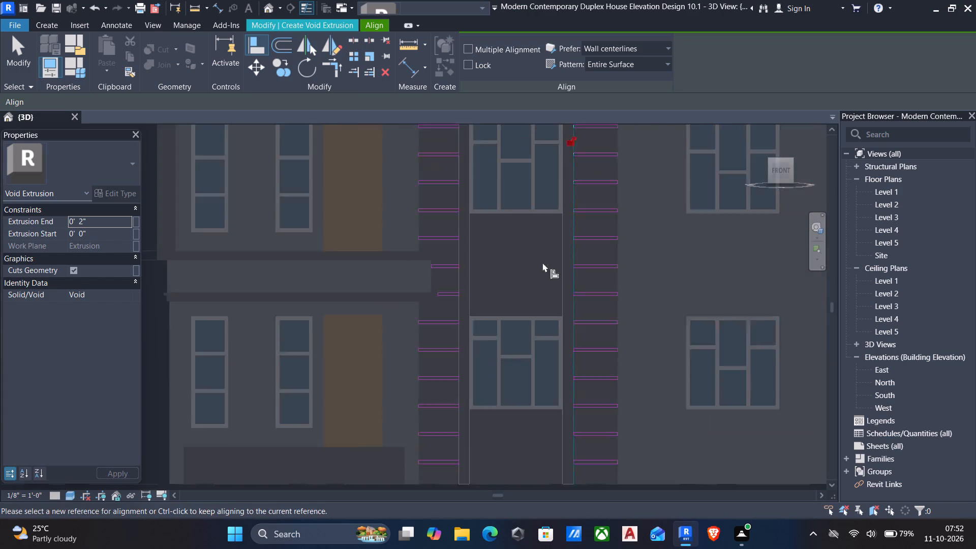
{"action": "scroll", "coordinate": [542, 262], "scroll_direction": "down", "scroll_amount": 1}
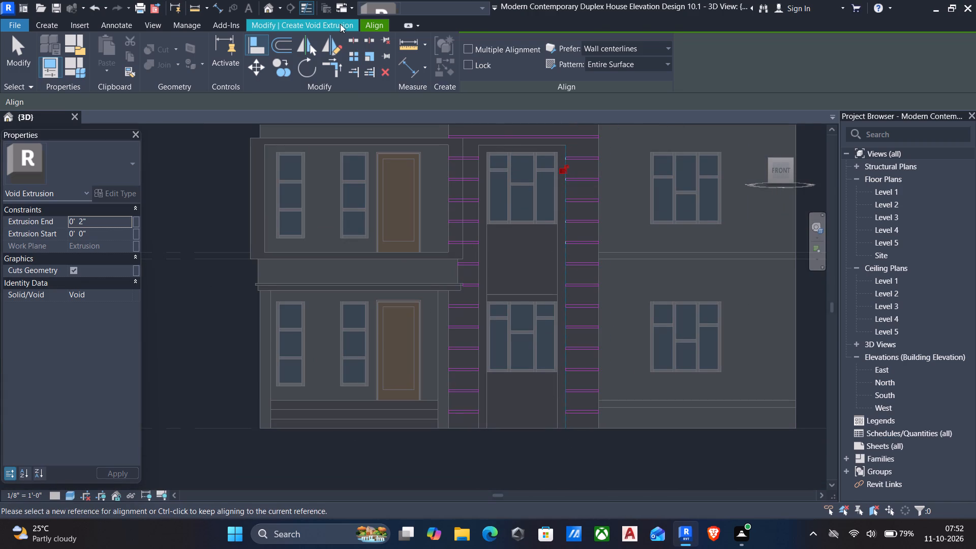
{"action": "left_click", "coordinate": [340, 24]}
{"action": "left_click", "coordinate": [479, 66]}
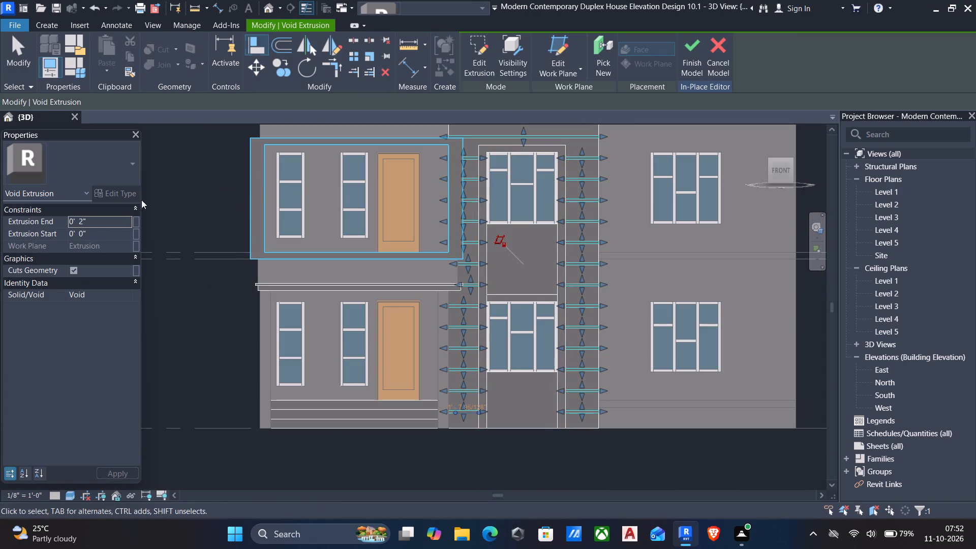
Set the groove void's Extrusion End to 0.5", inspect the cuts at an angle, and deselect the void.
{"action": "left_click", "coordinate": [122, 224]}
{"action": "type", "text": "0.5\""}
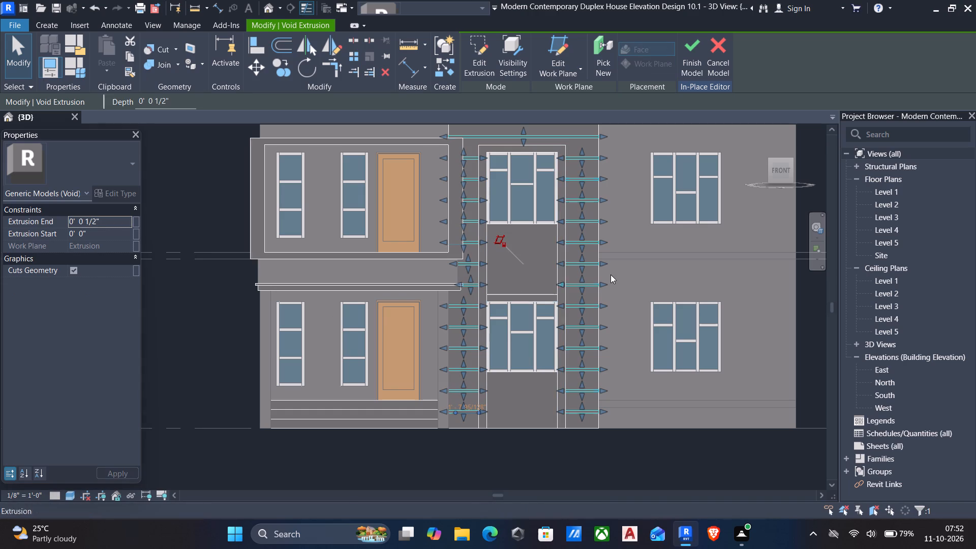
{"action": "scroll", "coordinate": [694, 284], "scroll_direction": "down", "scroll_amount": 2}
{"action": "middle_click_drag", "start_coordinate": [694, 287], "coordinate": [596, 354], "text": "shift"}
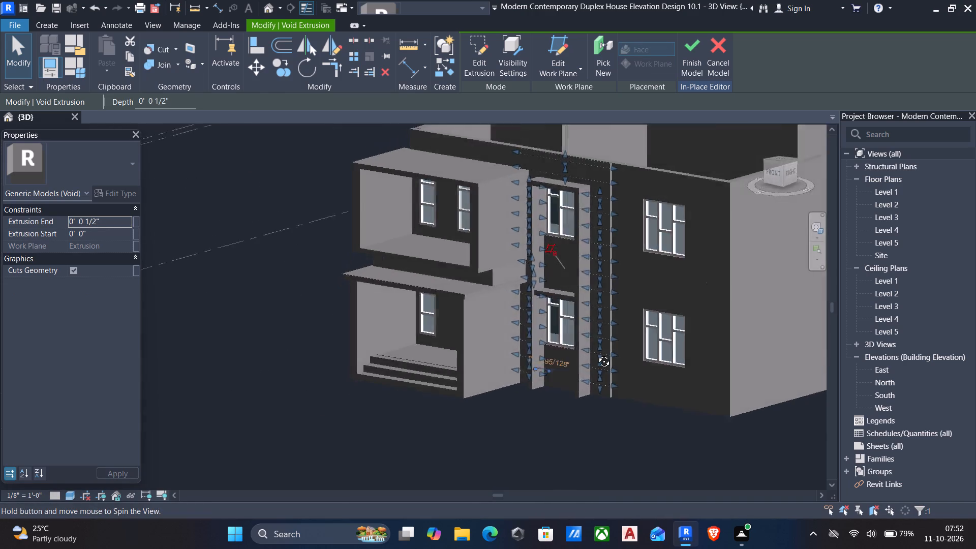
{"action": "middle_click_drag", "start_coordinate": [596, 354], "coordinate": [664, 392], "text": "shift"}
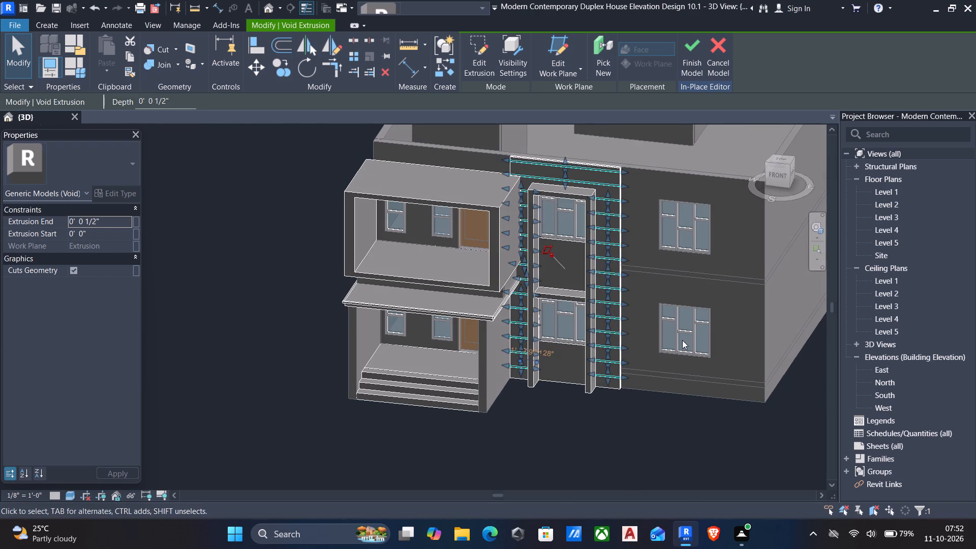
{"action": "key", "text": "Escape"}
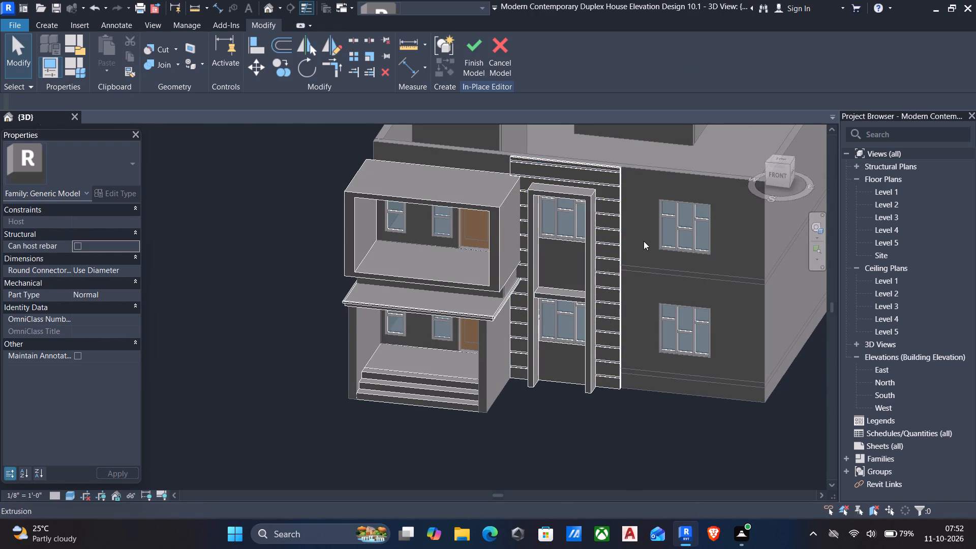
Start a solid extrusion using the 6" floor's front edge face between the right-hand windows as work plane, and switch to the front view.
{"action": "middle_click_drag", "start_coordinate": [608, 214], "coordinate": [606, 184]}
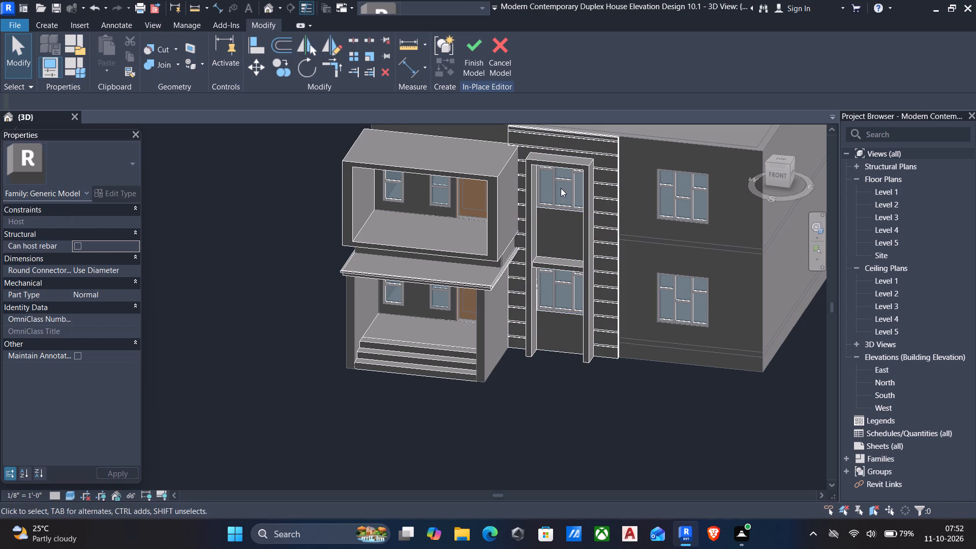
{"action": "middle_click_drag", "start_coordinate": [559, 183], "coordinate": [555, 289]}
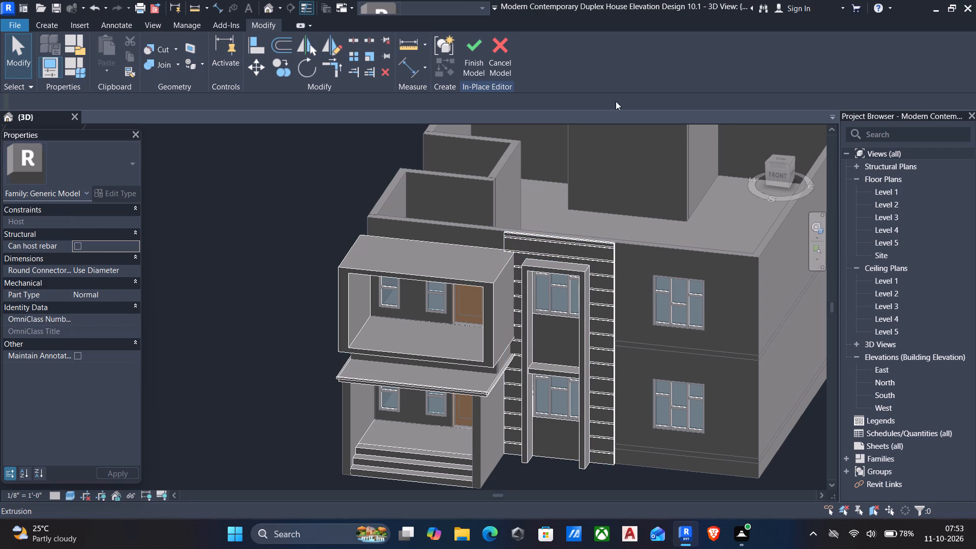
{"action": "middle_click_drag", "start_coordinate": [618, 211], "coordinate": [601, 209]}
{"action": "left_click", "coordinate": [49, 26]}
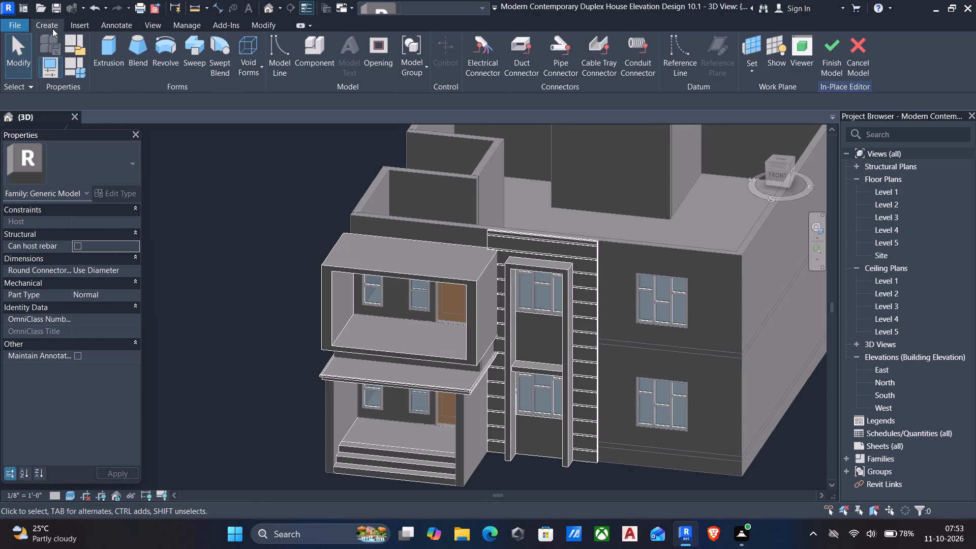
{"action": "left_click", "coordinate": [106, 50]}
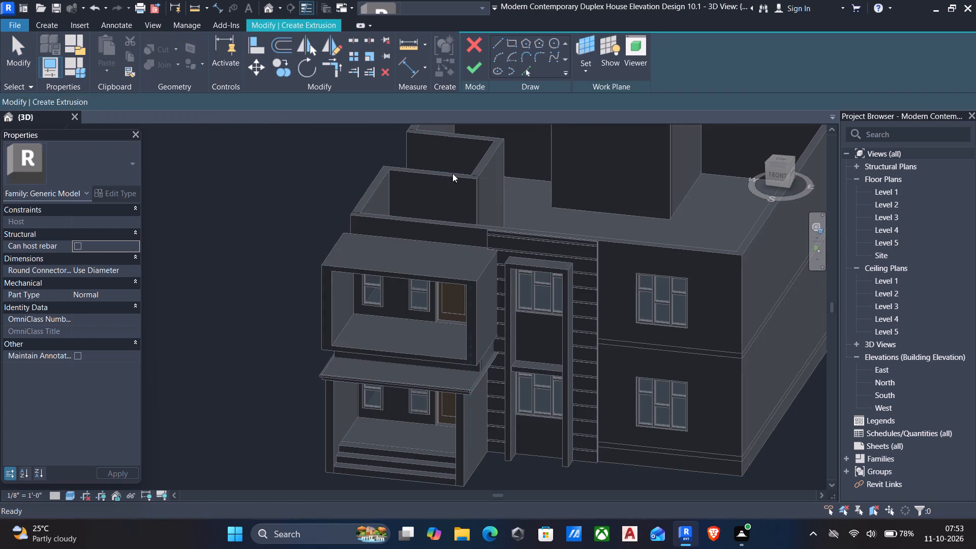
{"action": "left_click", "coordinate": [579, 72]}
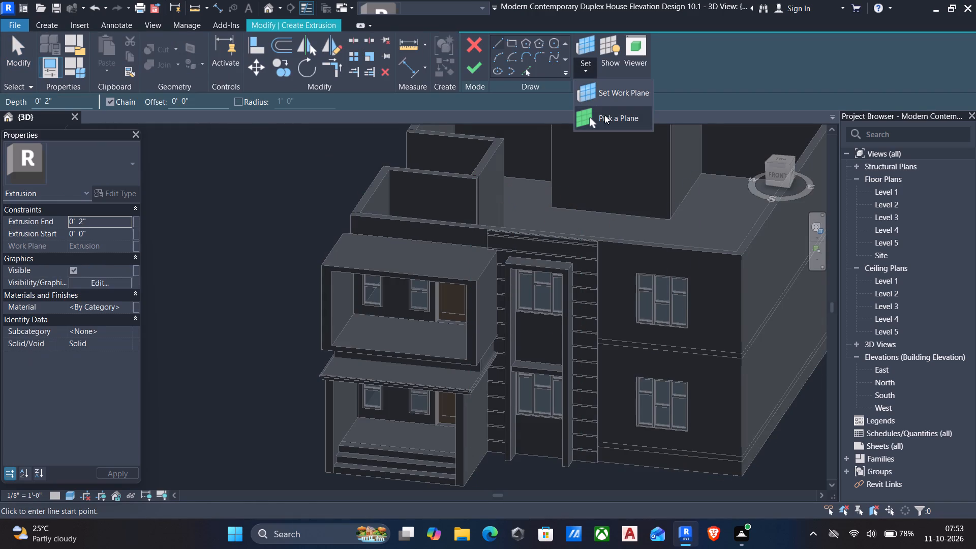
{"action": "left_click", "coordinate": [607, 120]}
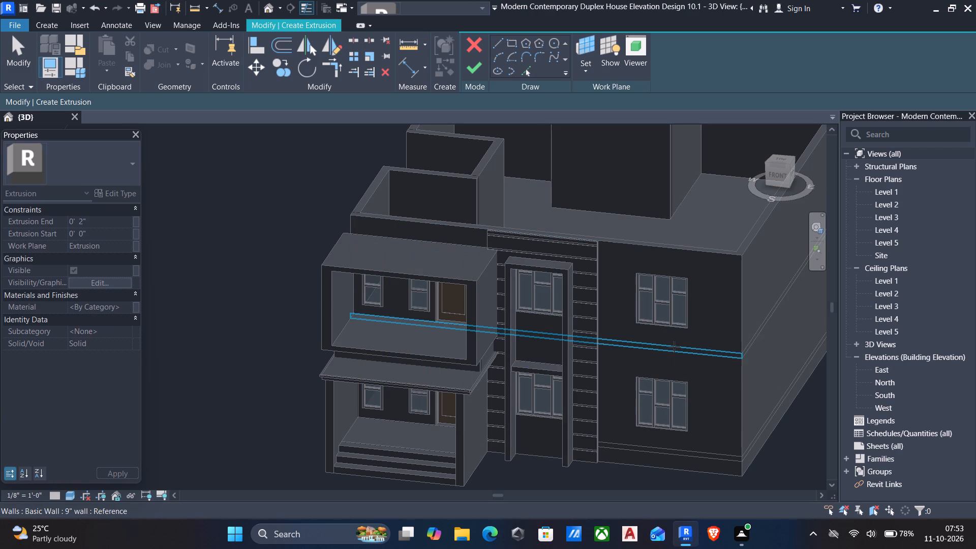
{"action": "left_click", "coordinate": [674, 347]}
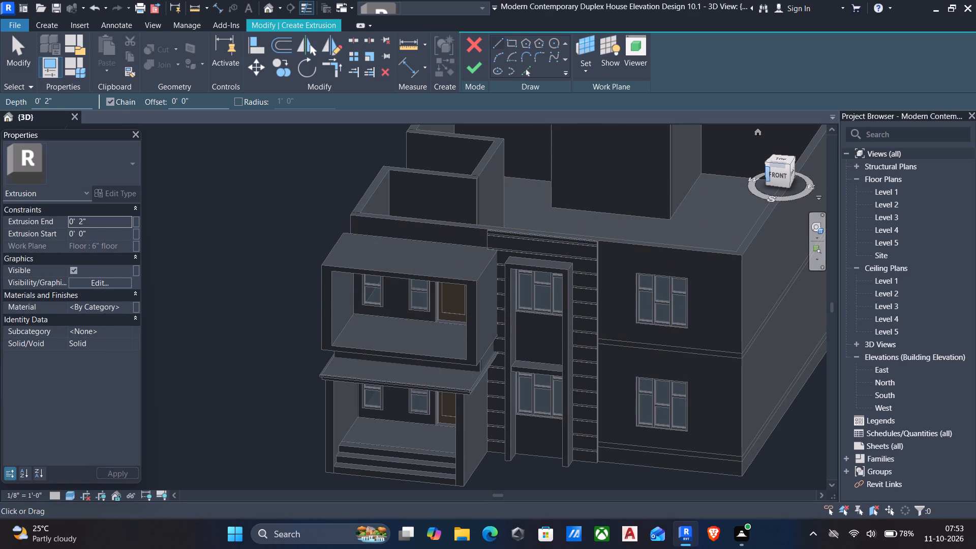
{"action": "left_click", "coordinate": [783, 175]}
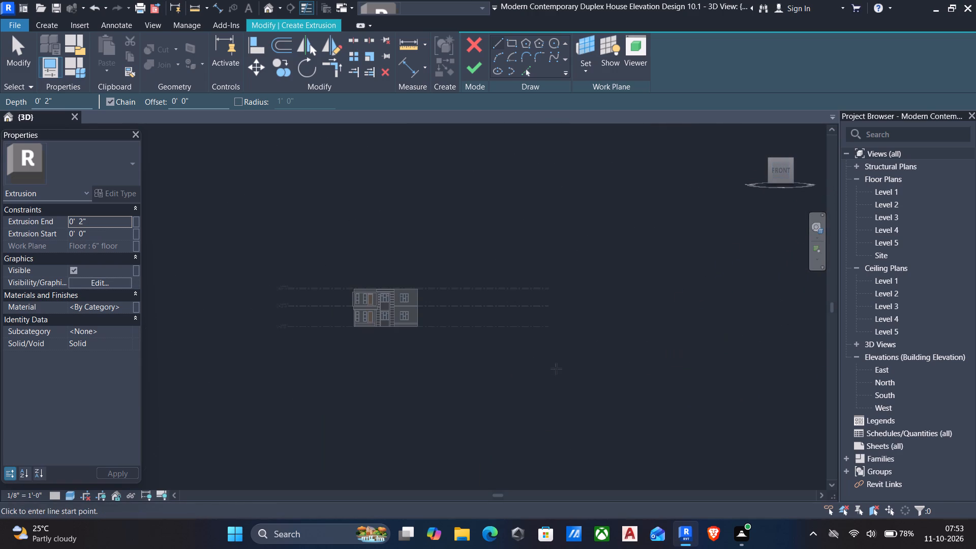
Sketch a rectangle about 10'-3 1/2" by 7'-6" from the lower right window's top-left corner to the building's right edge above the base.
{"action": "scroll", "coordinate": [379, 289], "scroll_direction": "up", "scroll_amount": 11}
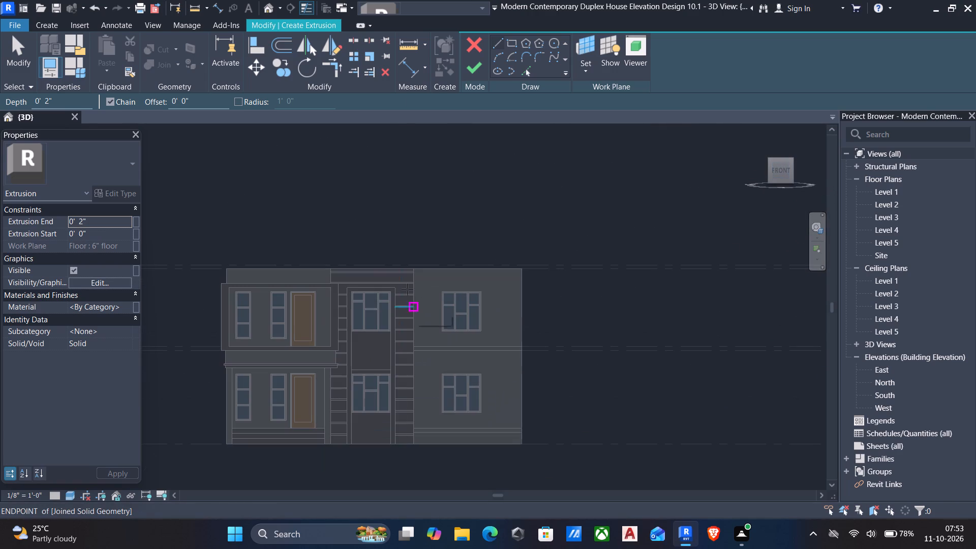
{"action": "left_click", "coordinate": [515, 40]}
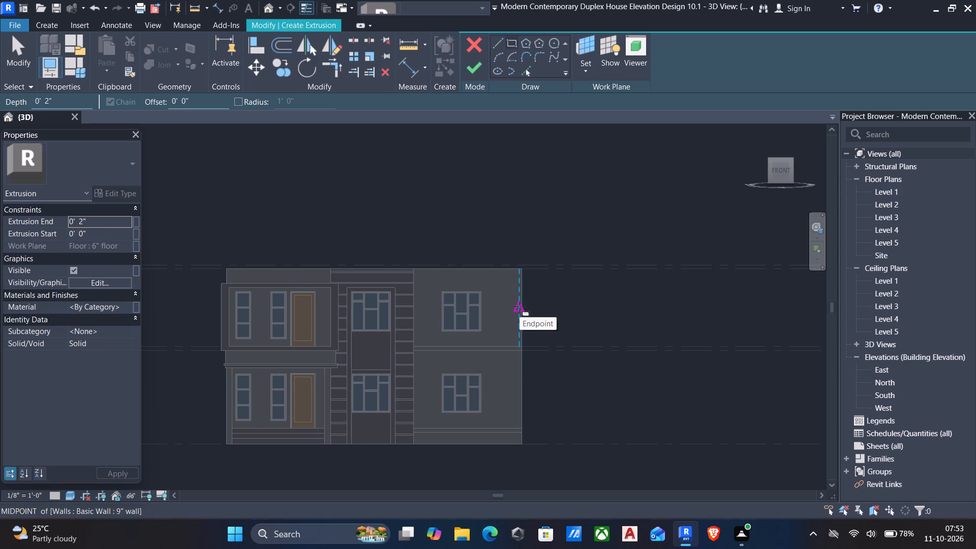
{"action": "middle_click_drag", "start_coordinate": [473, 414], "coordinate": [482, 365]}
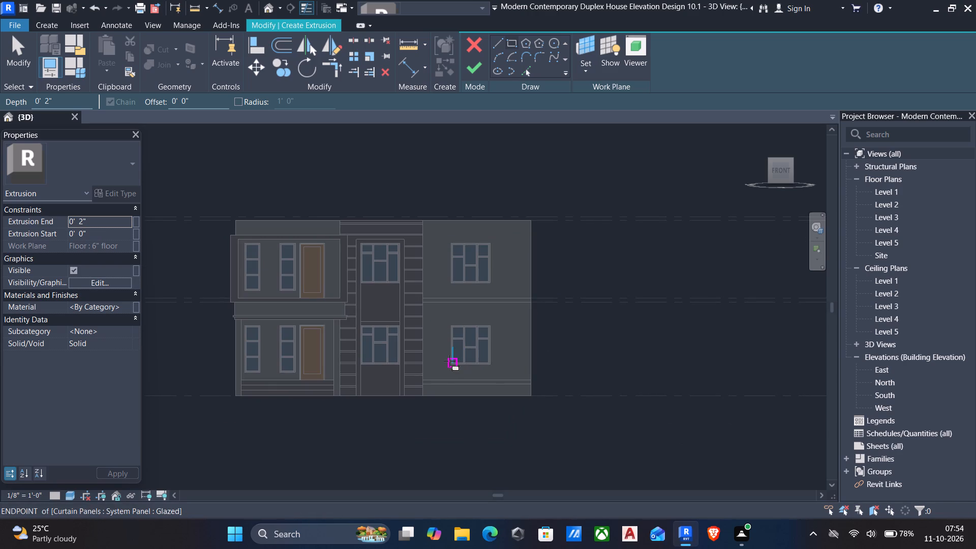
{"action": "scroll", "coordinate": [452, 360], "scroll_direction": "up", "scroll_amount": 5}
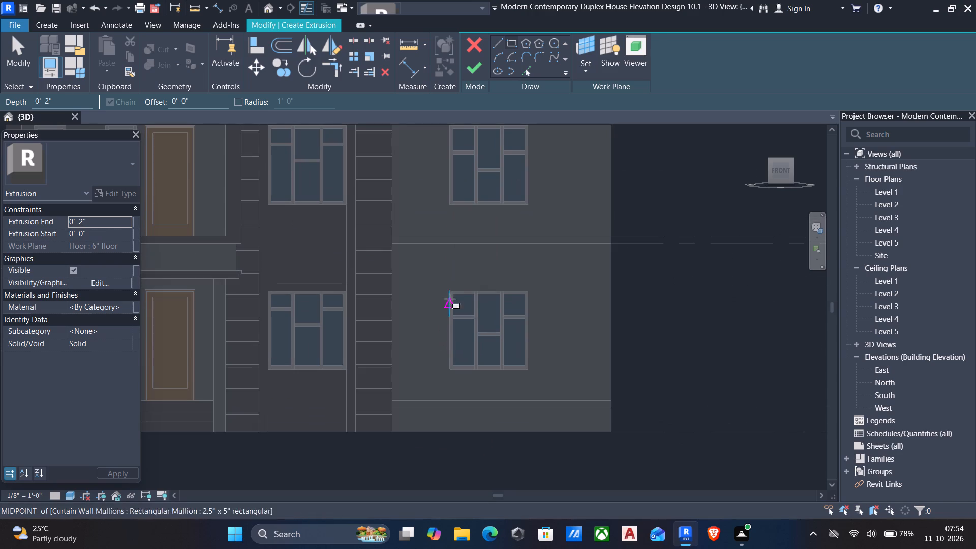
{"action": "left_click", "coordinate": [450, 291]}
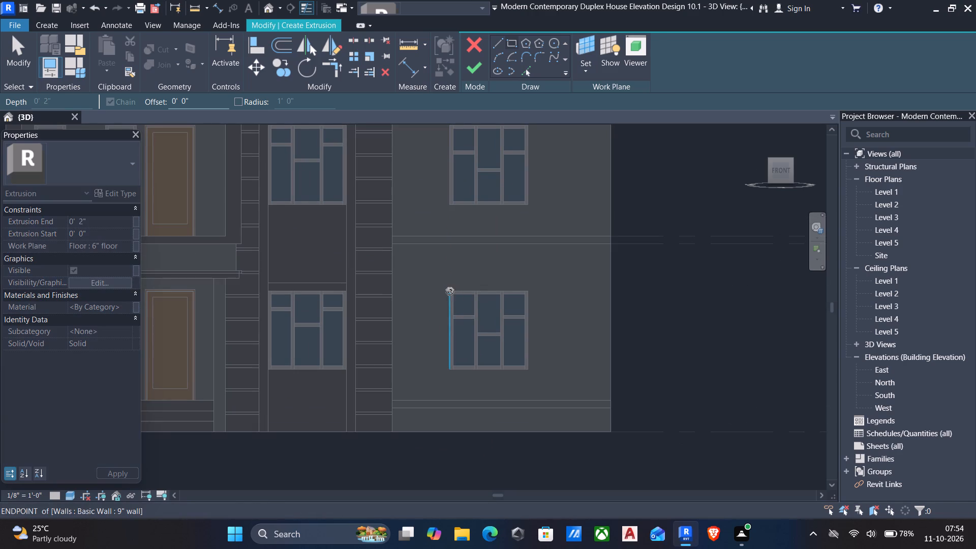
{"action": "left_click", "coordinate": [613, 408]}
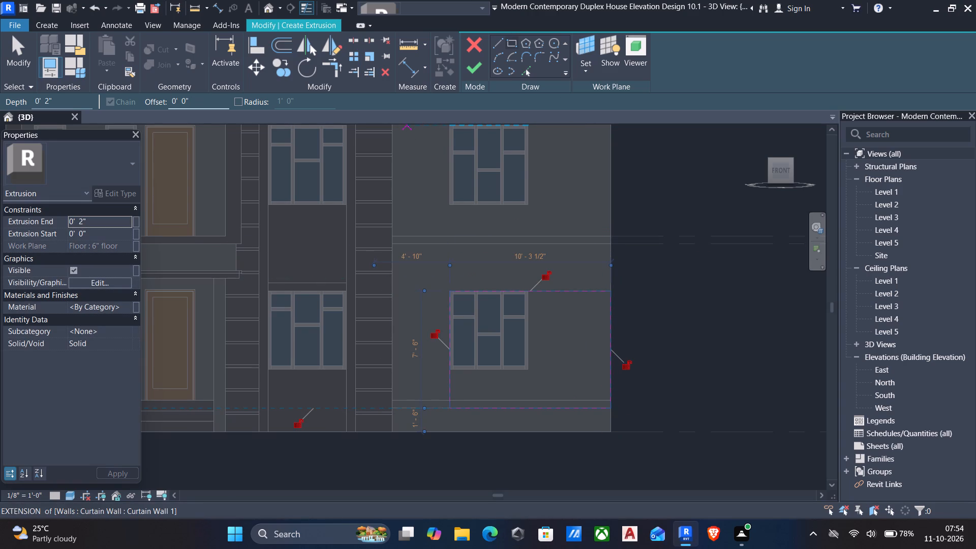
Sketch an outer rectangle with a 6" offset from the lower right window's top-left corner to the building's bottom-right corner, about 11'-3 1/2" by 10'-0".
{"action": "left_click_drag", "start_coordinate": [199, 98], "coordinate": [49, 98]}
{"action": "type", "text": "6\""}
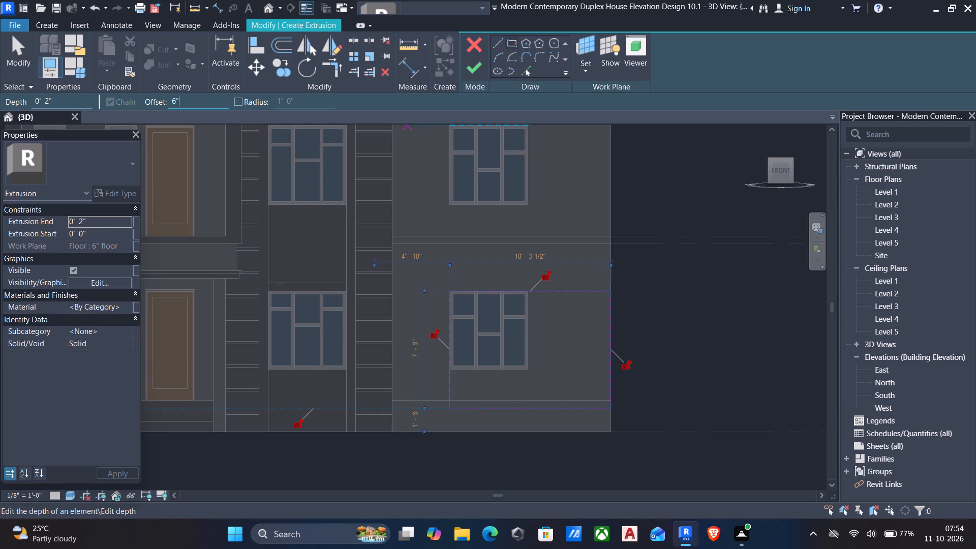
{"action": "scroll", "coordinate": [457, 301], "scroll_direction": "up", "scroll_amount": 6}
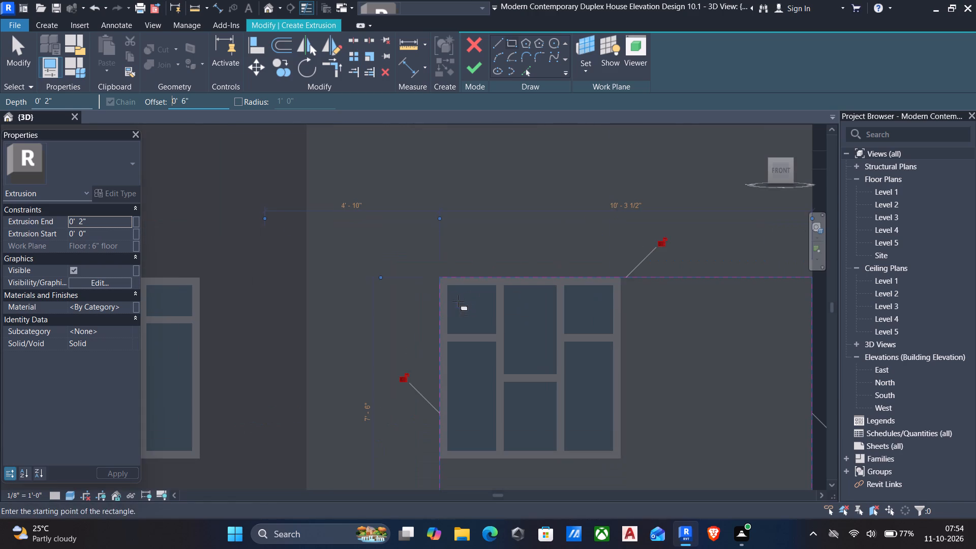
{"action": "left_click", "coordinate": [439, 276]}
{"action": "scroll", "coordinate": [492, 348], "scroll_direction": "down", "scroll_amount": 7}
{"action": "middle_click_drag", "start_coordinate": [499, 360], "coordinate": [495, 345]}
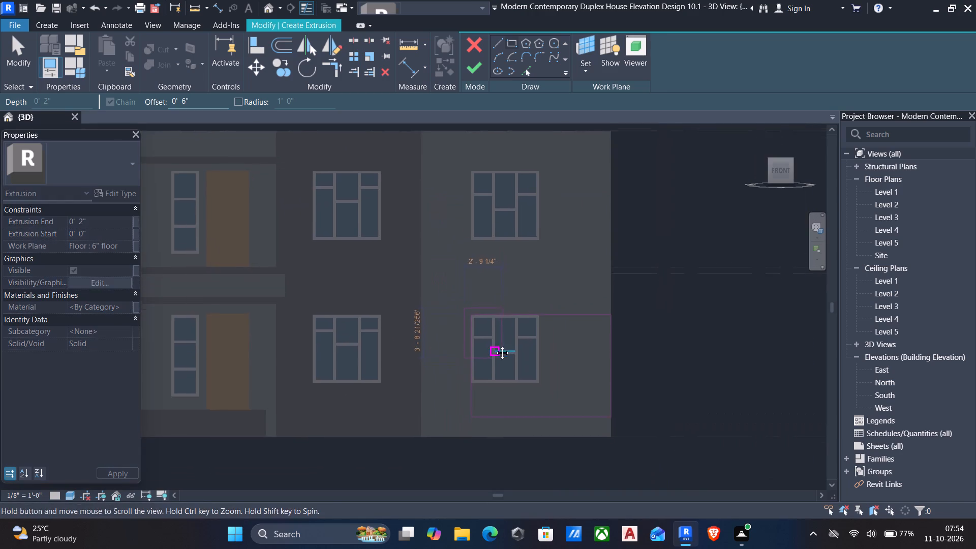
{"action": "middle_click_drag", "start_coordinate": [495, 345], "coordinate": [495, 345]}
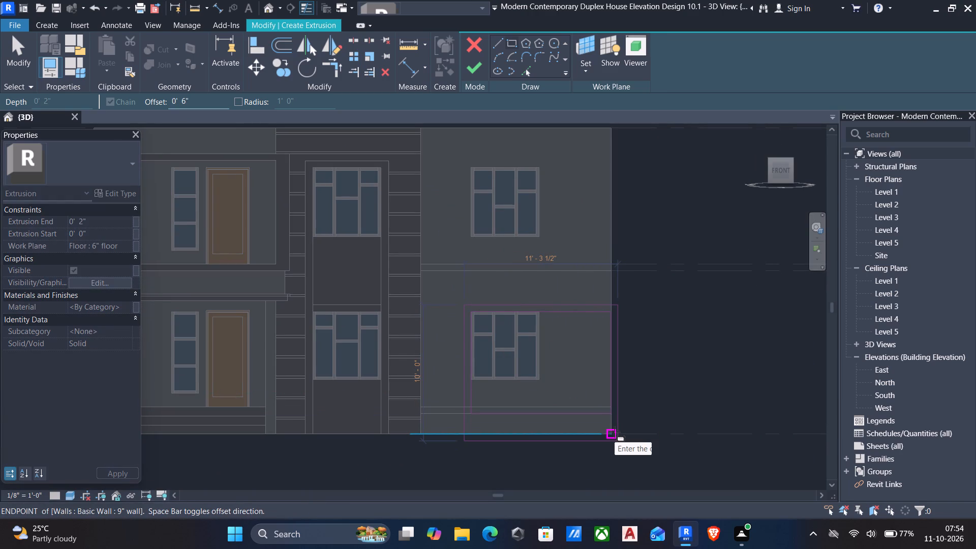
{"action": "scroll", "coordinate": [615, 432], "scroll_direction": "up", "scroll_amount": 3}
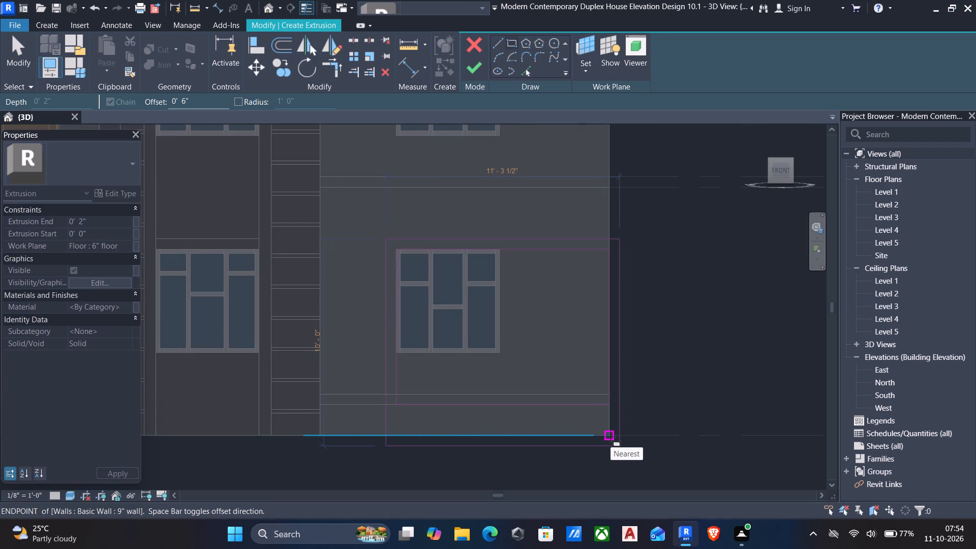
{"action": "left_click", "coordinate": [611, 437]}
{"action": "key", "text": "Escape"}
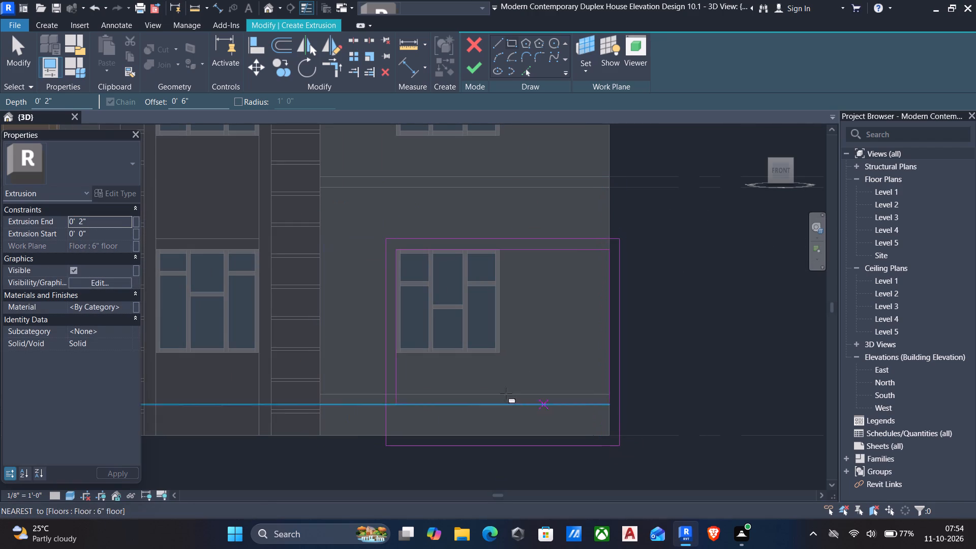
{"action": "key", "text": "Escape"}
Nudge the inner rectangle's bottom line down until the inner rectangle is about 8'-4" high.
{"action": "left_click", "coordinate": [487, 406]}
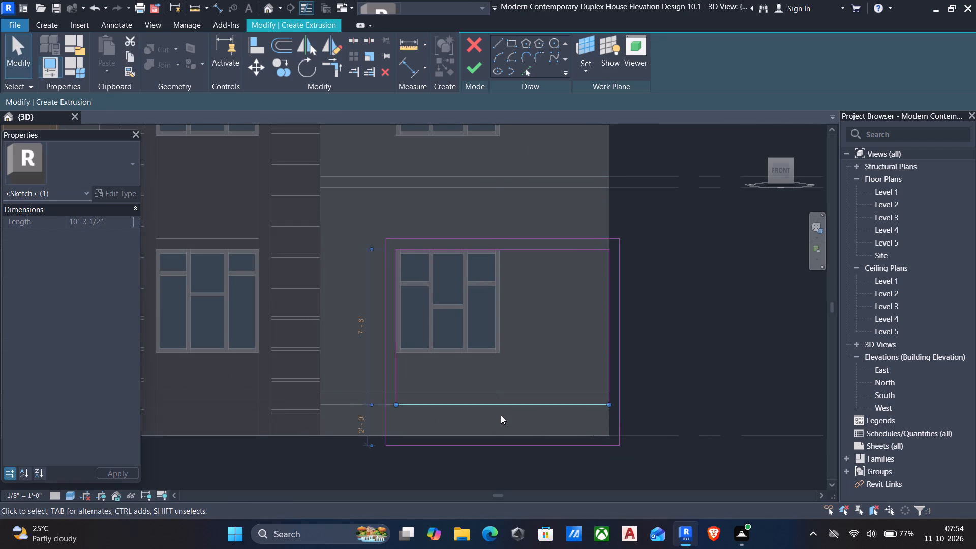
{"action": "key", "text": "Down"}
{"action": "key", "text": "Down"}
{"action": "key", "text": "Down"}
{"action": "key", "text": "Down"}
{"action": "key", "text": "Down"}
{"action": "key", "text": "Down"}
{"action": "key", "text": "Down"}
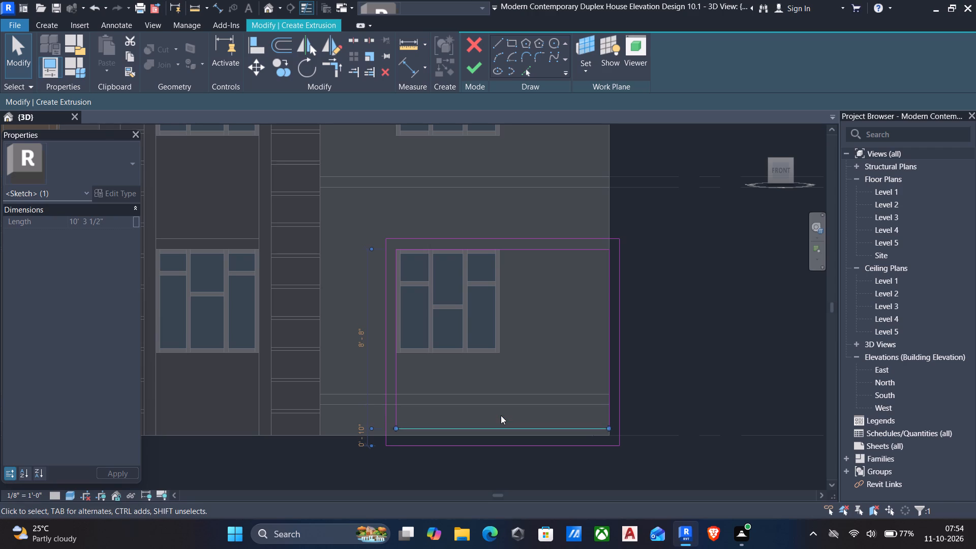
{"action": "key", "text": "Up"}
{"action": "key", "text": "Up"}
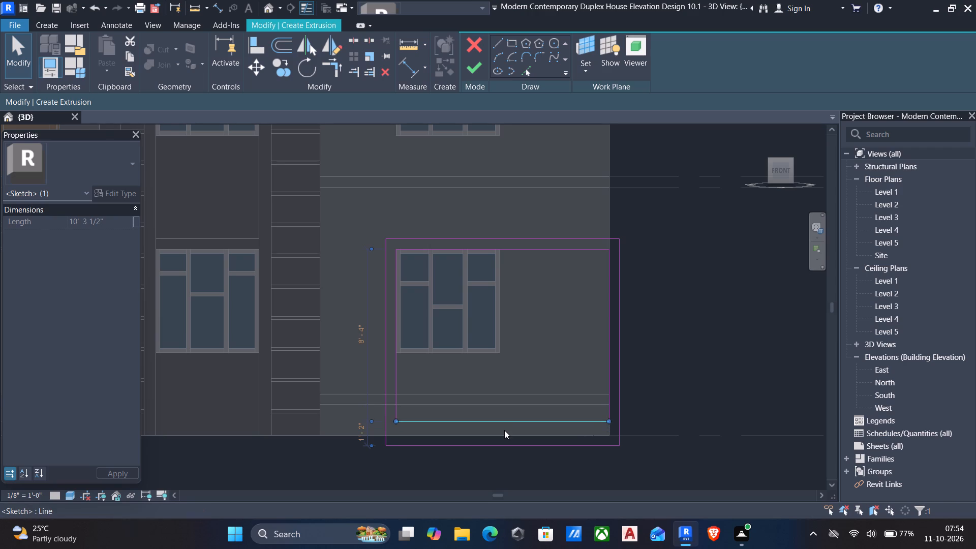
Replace the outer rectangle's bottom line with a line about 11'-3 1/2" long on Level 1 between its two side lines.
{"action": "left_click", "coordinate": [509, 449]}
{"action": "key", "text": "Delete"}
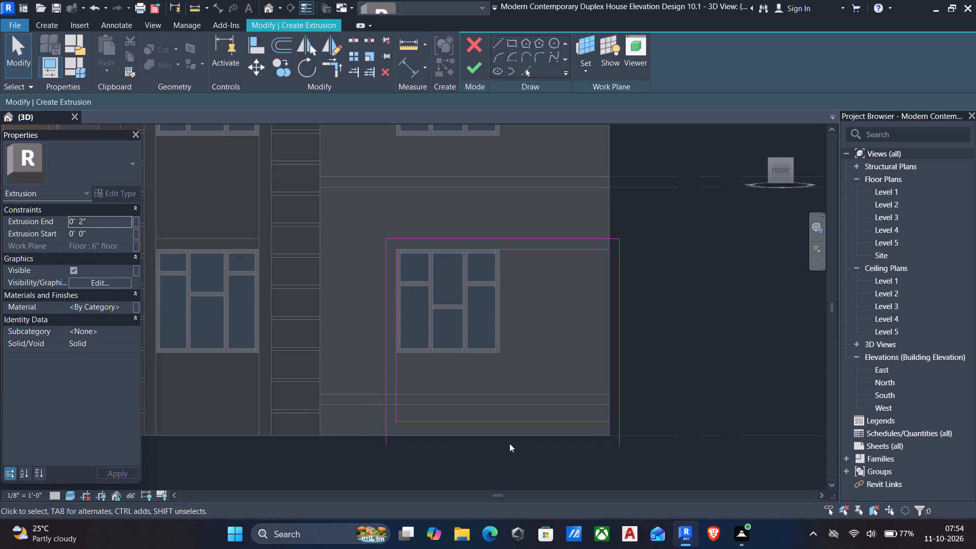
{"action": "left_click", "coordinate": [498, 46]}
{"action": "scroll", "coordinate": [390, 444], "scroll_direction": "up", "scroll_amount": 5}
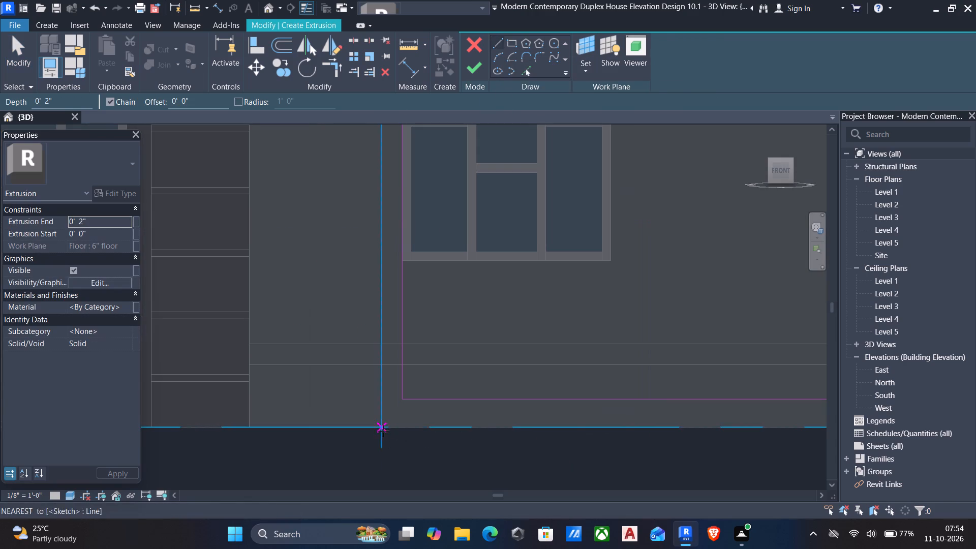
{"action": "left_click", "coordinate": [380, 428]}
{"action": "middle_click_drag", "start_coordinate": [532, 396], "coordinate": [463, 412]}
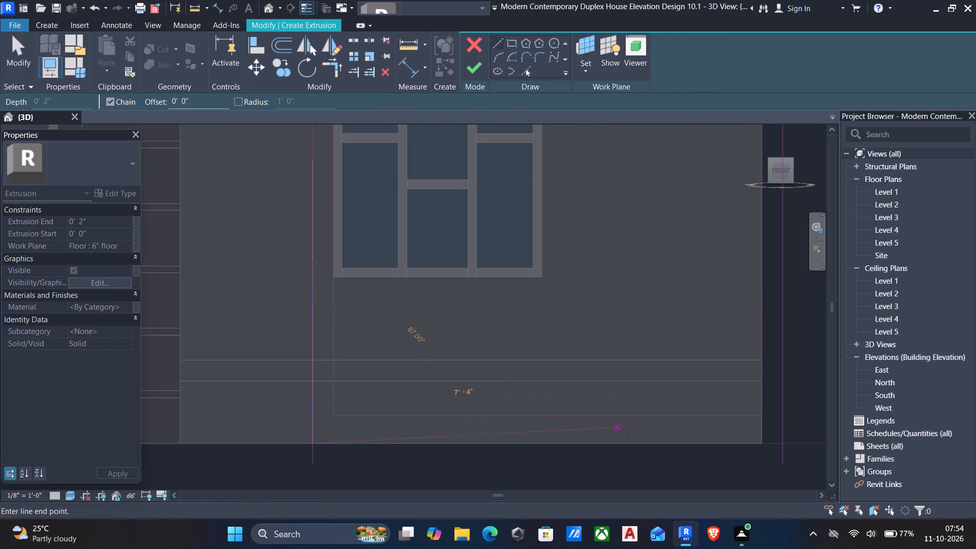
{"action": "left_click", "coordinate": [780, 441]}
{"action": "key", "text": "Escape"}
{"action": "key", "text": "Escape"}
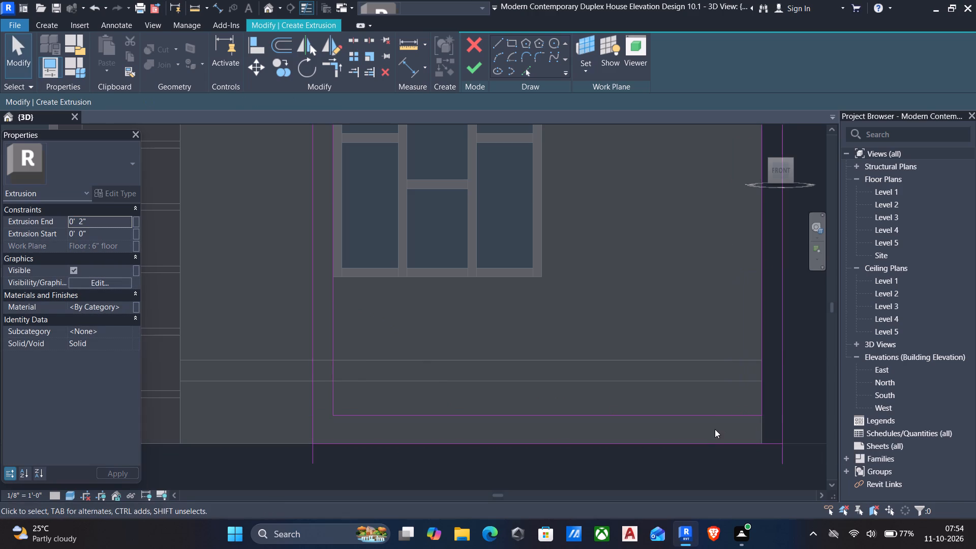
Replace the inner rectangle's bottom line with one offset 6" above the Level 1 line, spanning between the outer side lines.
{"action": "left_click_drag", "start_coordinate": [714, 428], "coordinate": [651, 377]}
{"action": "key", "text": "Delete"}
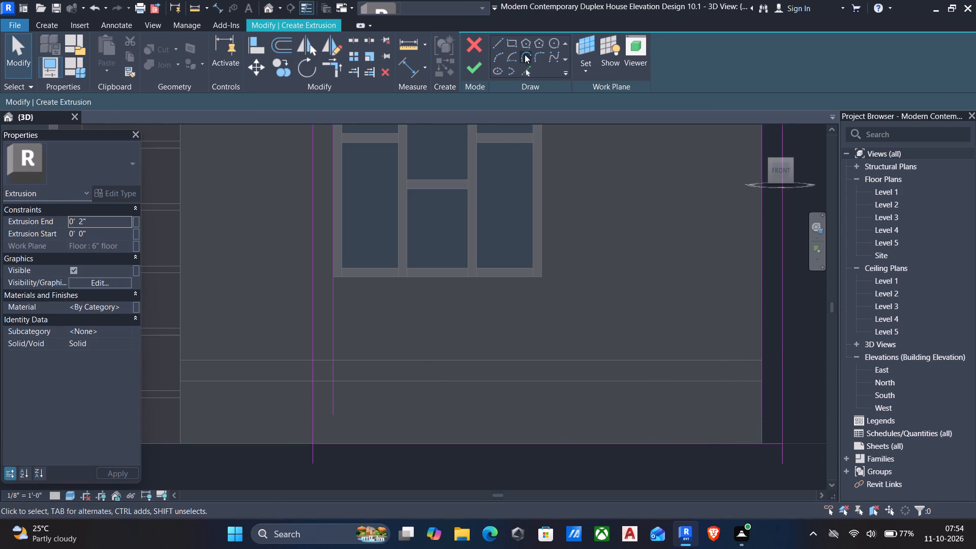
{"action": "left_click", "coordinate": [495, 43]}
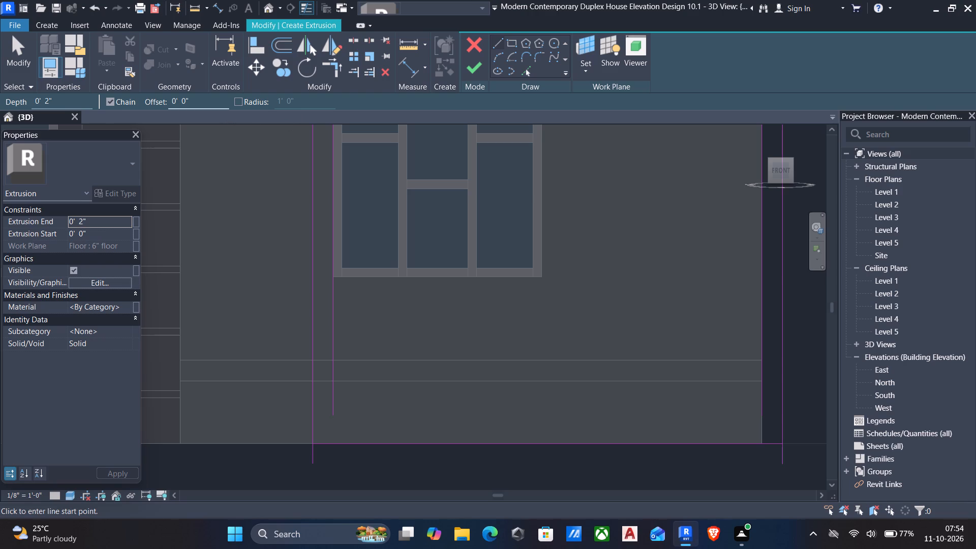
{"action": "left_click_drag", "start_coordinate": [215, 100], "coordinate": [78, 107]}
{"action": "type", "text": "6\""}
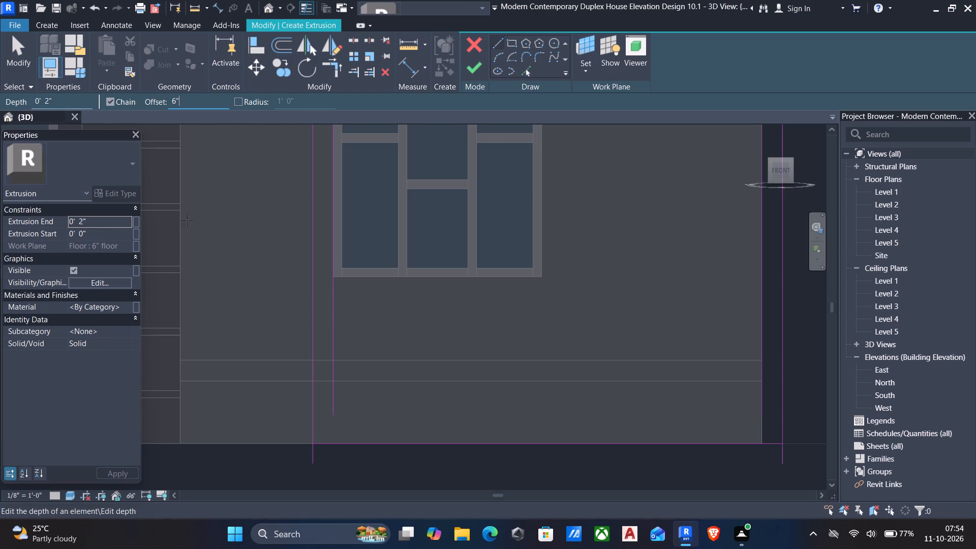
{"action": "left_click", "coordinate": [310, 443]}
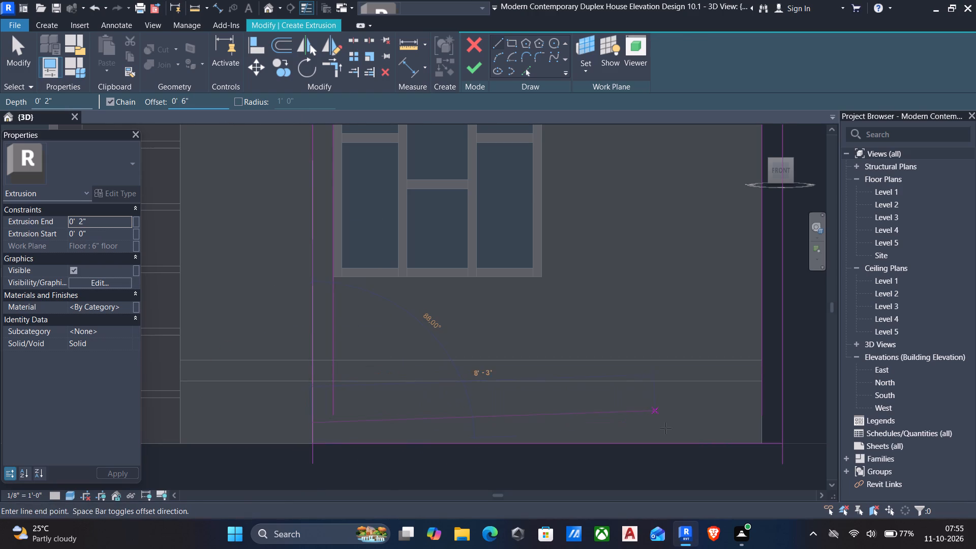
{"action": "left_click", "coordinate": [782, 441]}
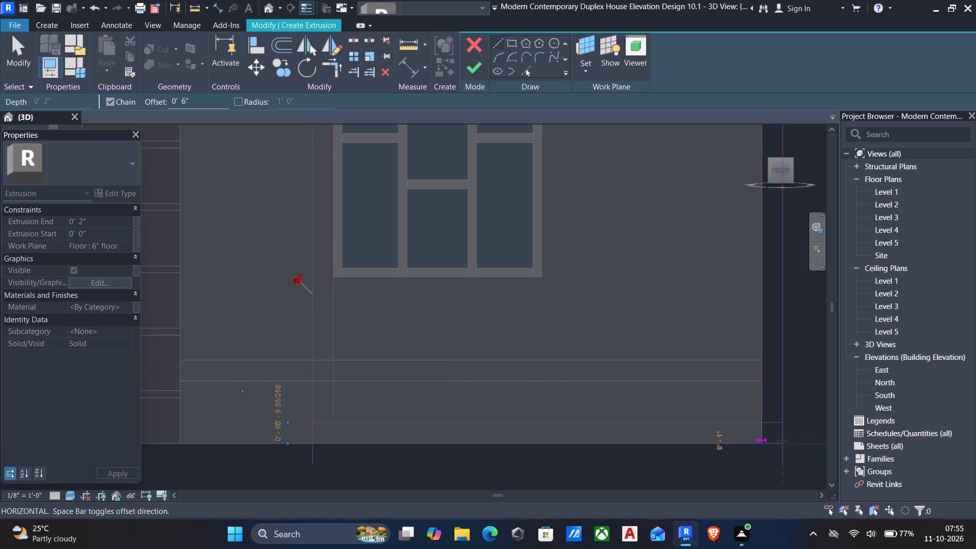
{"action": "key", "text": "Escape"}
{"action": "key", "text": "Escape"}
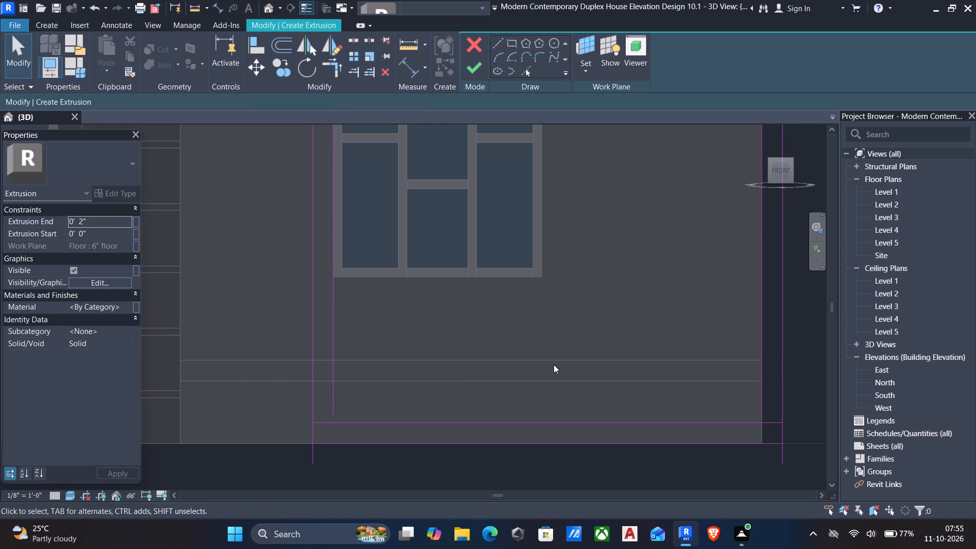
Trim the lower corners of the inner and outer rectangles into two closed loops and finish the frame's extrusion sketch.
{"action": "type", "text": "tr"}
{"action": "left_click", "coordinate": [332, 380]}
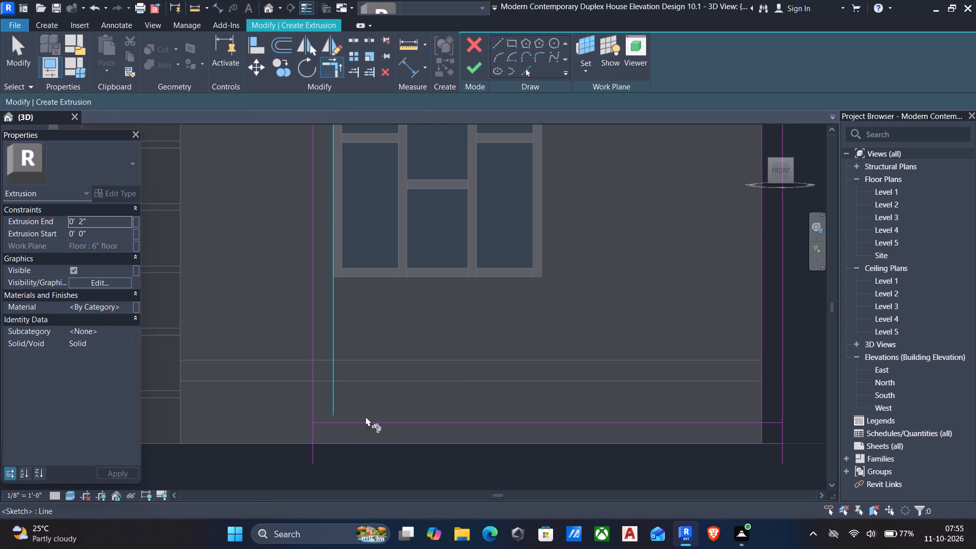
{"action": "left_click", "coordinate": [378, 420]}
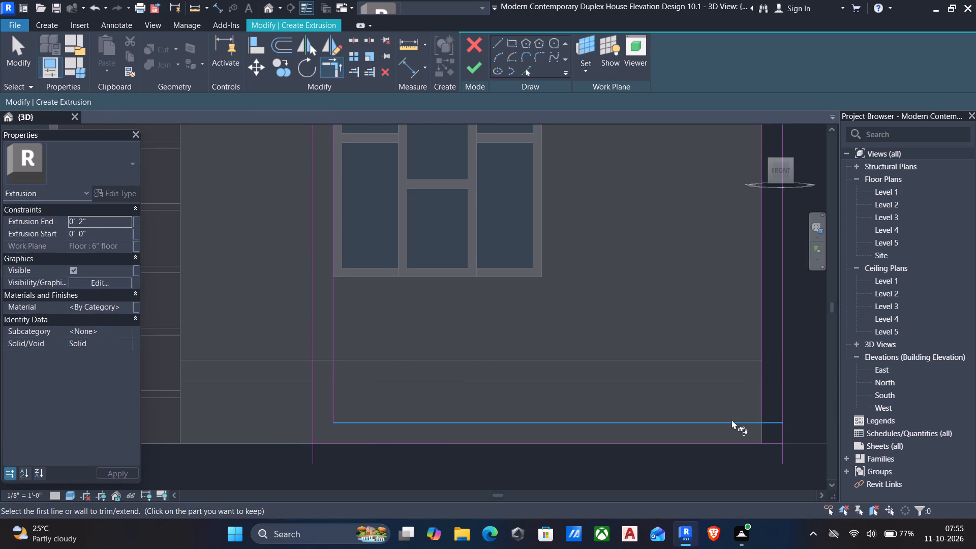
{"action": "left_click", "coordinate": [731, 419]}
{"action": "left_click", "coordinate": [764, 378]}
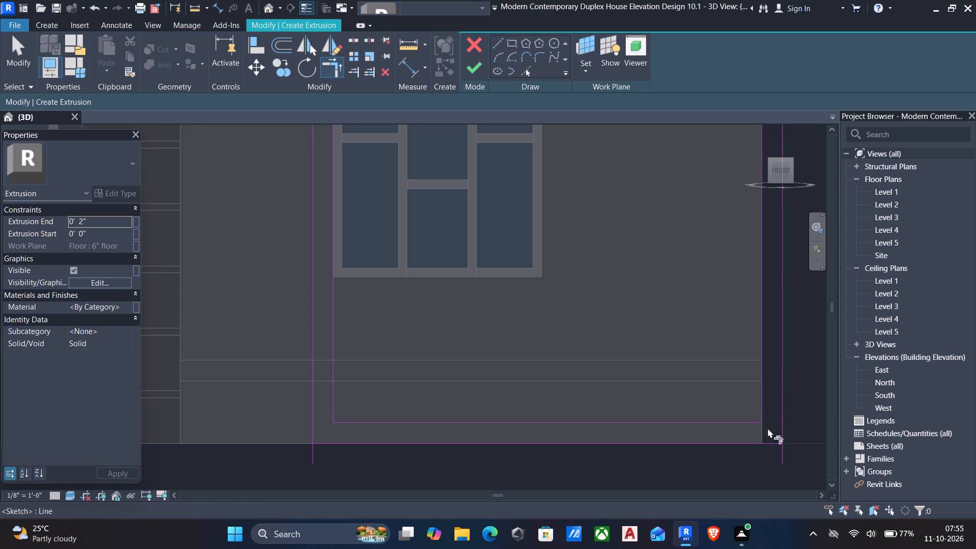
{"action": "left_click", "coordinate": [745, 440]}
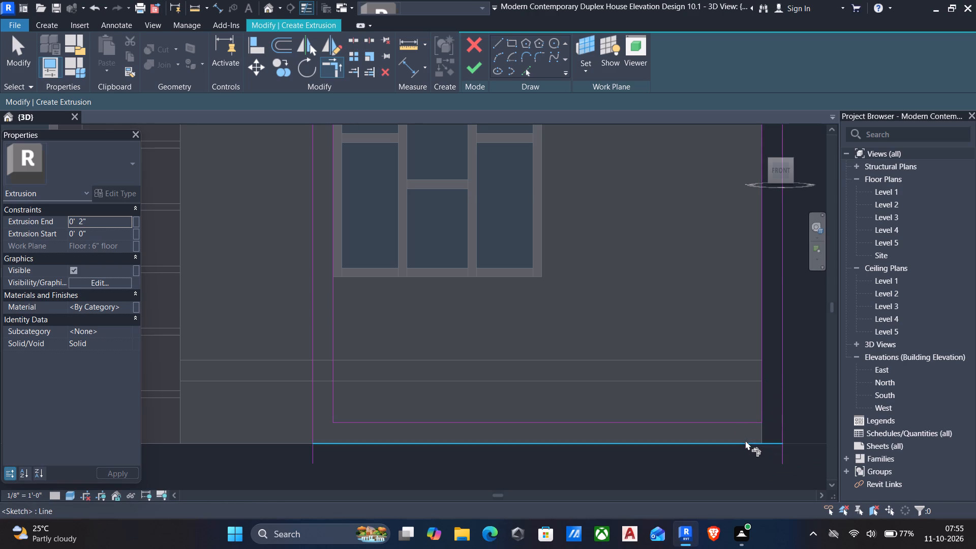
{"action": "left_click", "coordinate": [782, 394]}
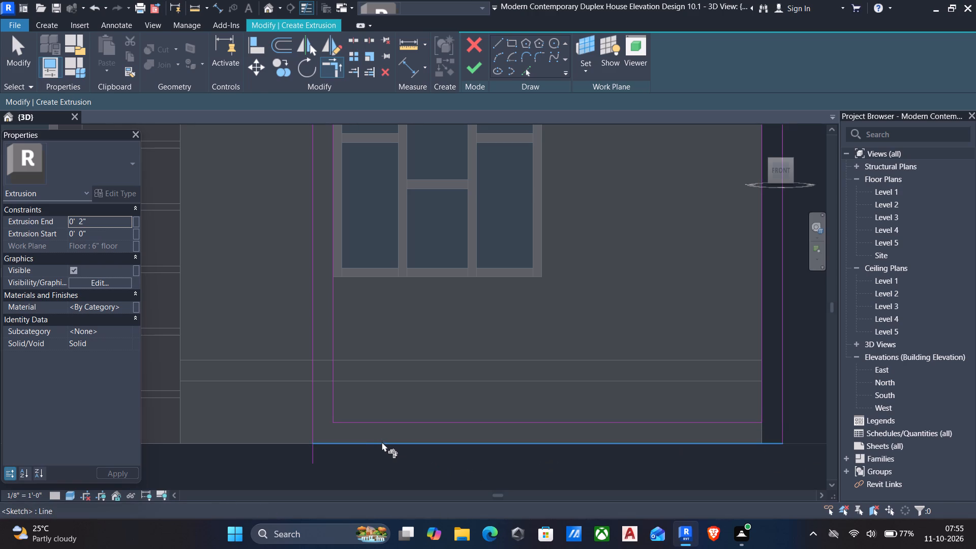
{"action": "left_click", "coordinate": [367, 442]}
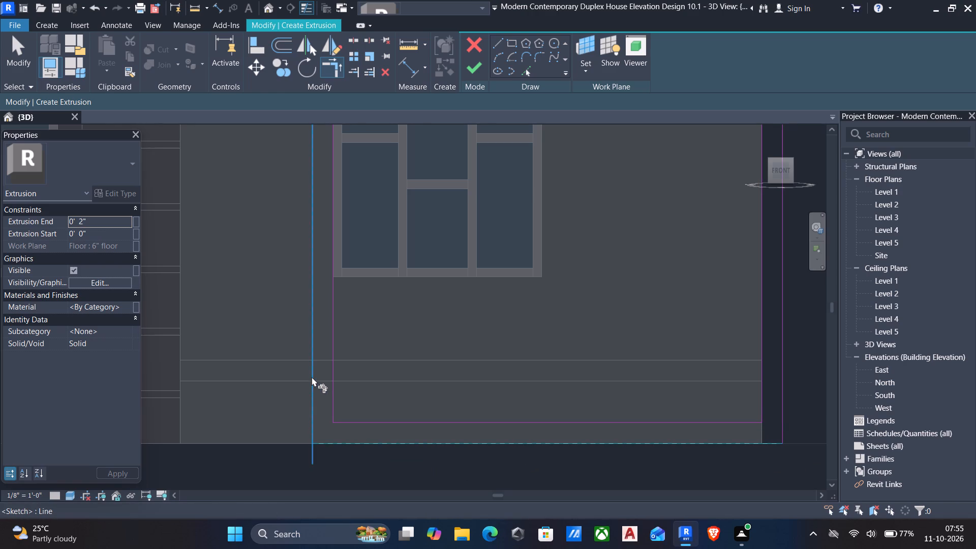
{"action": "left_click", "coordinate": [312, 377]}
{"action": "scroll", "coordinate": [268, 350], "scroll_direction": "down", "scroll_amount": 5}
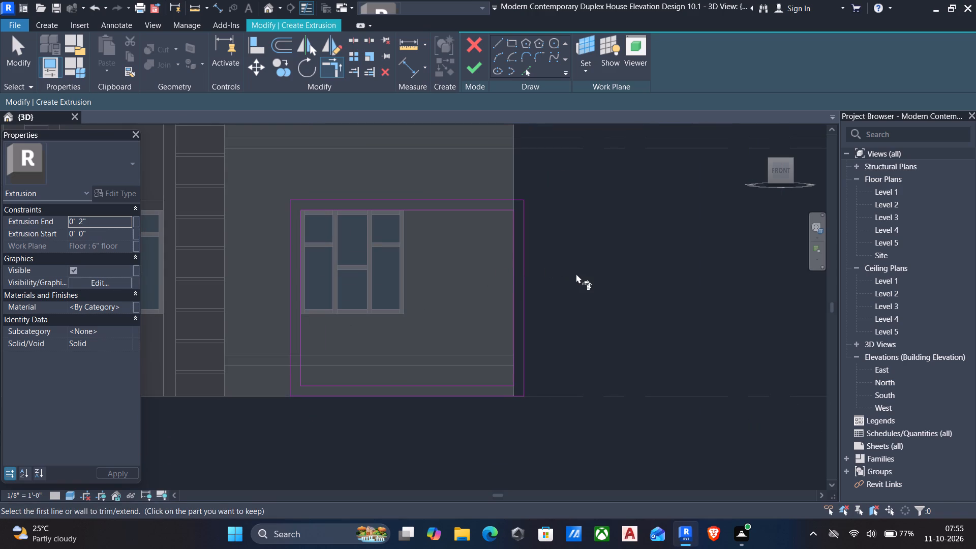
{"action": "middle_click_drag", "start_coordinate": [566, 264], "coordinate": [611, 298]}
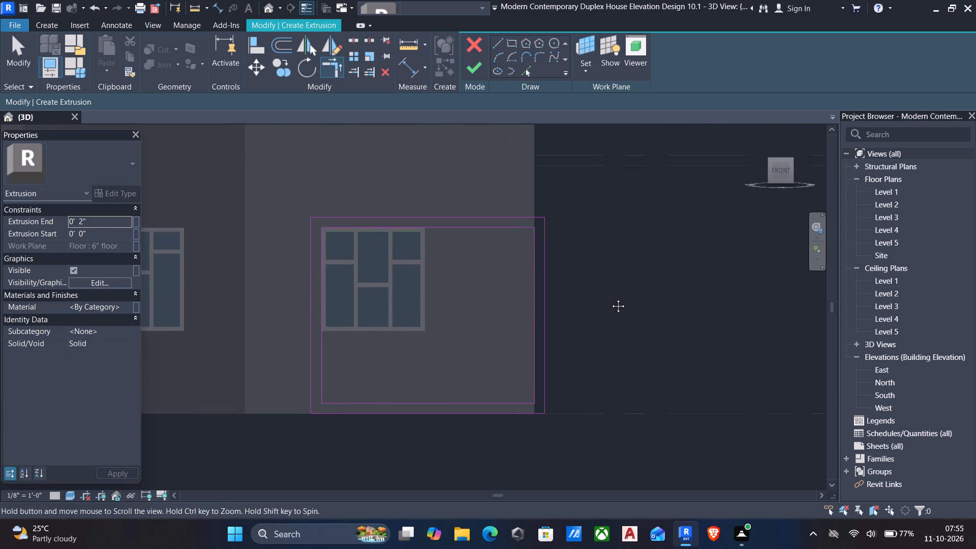
{"action": "middle_click_drag", "start_coordinate": [611, 298], "coordinate": [619, 303]}
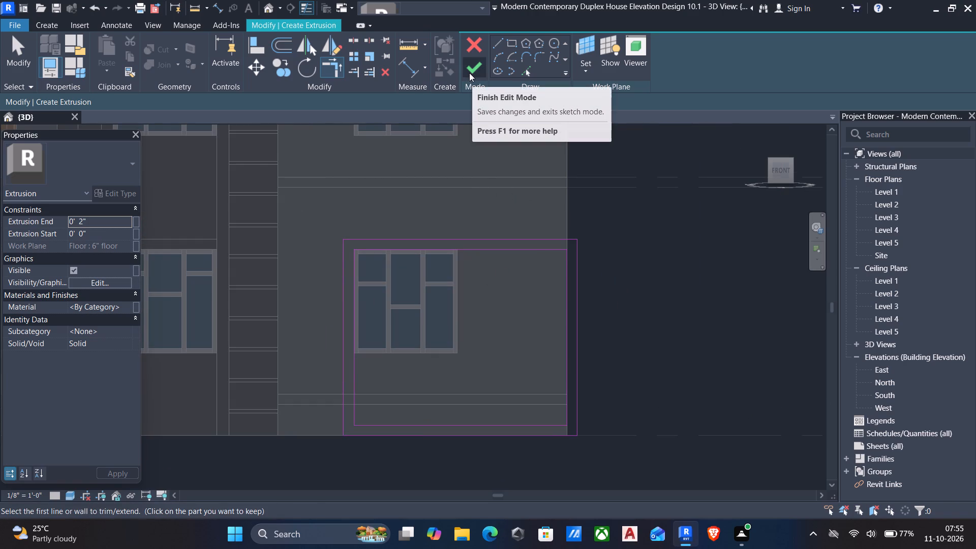
{"action": "left_click", "coordinate": [469, 73]}
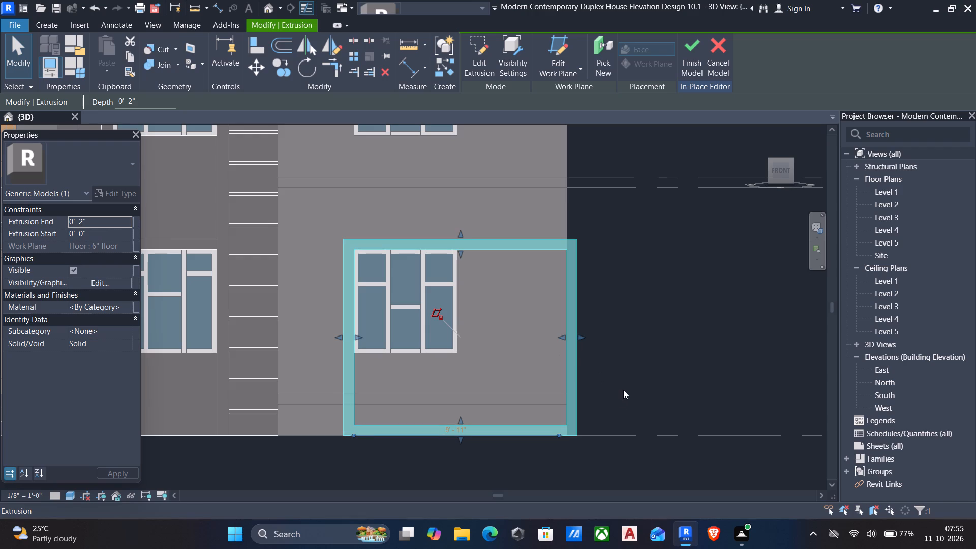
Set the Extrusion End of the frame around the lower right window to 2'.
{"action": "scroll", "coordinate": [623, 390], "scroll_direction": "down", "scroll_amount": 2}
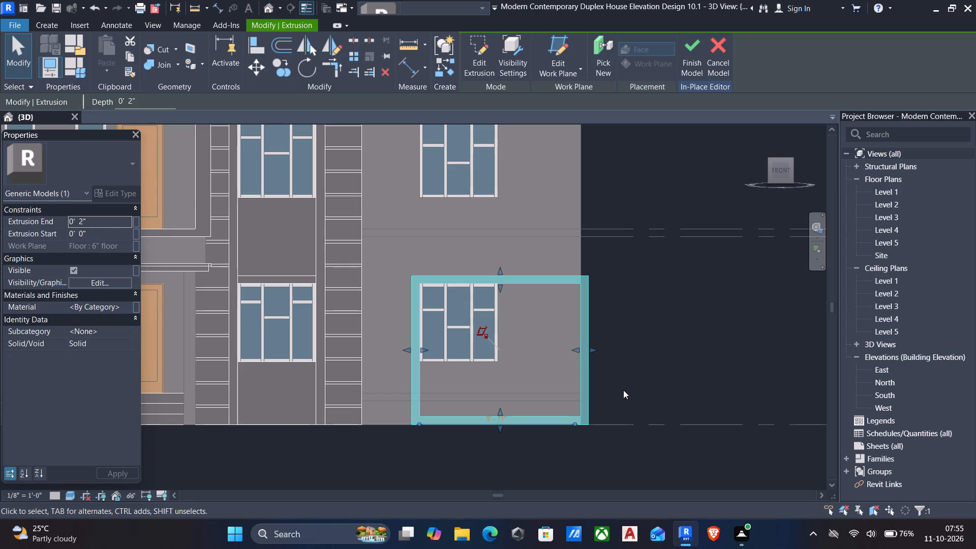
{"action": "scroll", "coordinate": [623, 390], "scroll_direction": "down", "scroll_amount": 2}
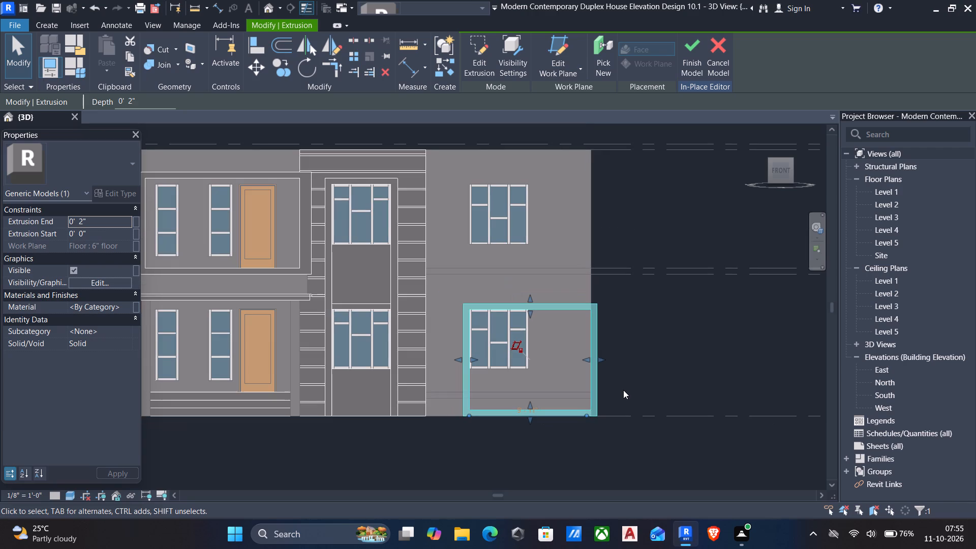
{"action": "middle_click_drag", "start_coordinate": [624, 390], "coordinate": [534, 428], "text": "shift"}
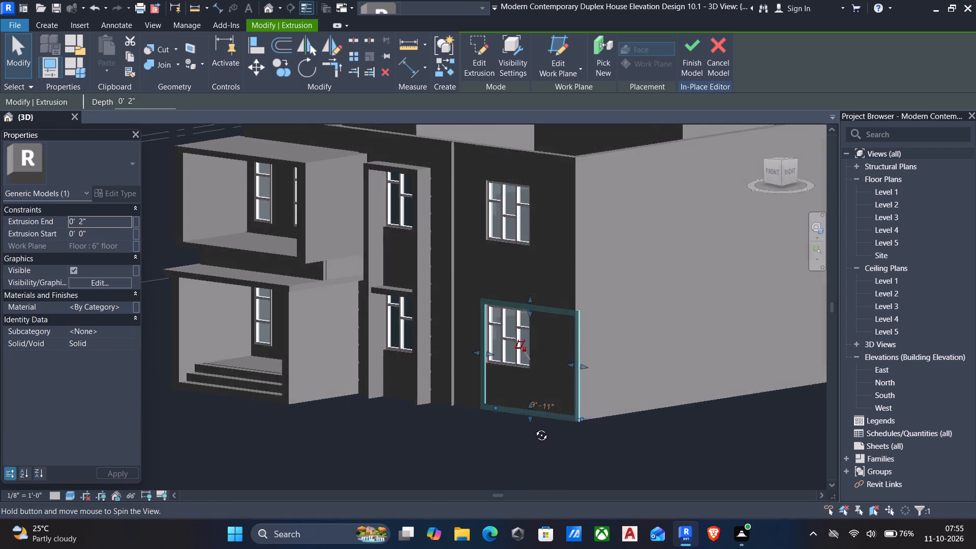
{"action": "middle_click_drag", "start_coordinate": [534, 428], "coordinate": [491, 434], "text": "shift"}
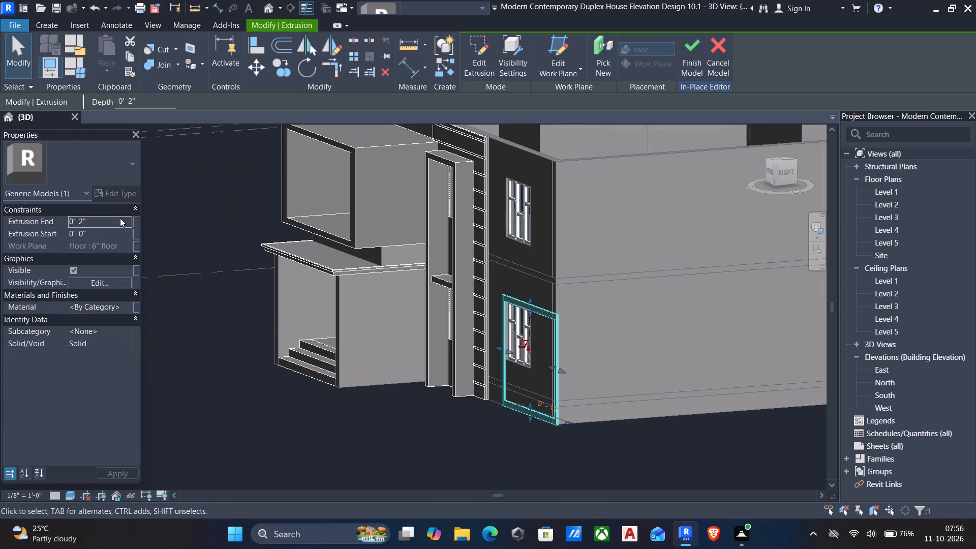
{"action": "left_click", "coordinate": [120, 218]}
{"action": "type", "text": "2'"}
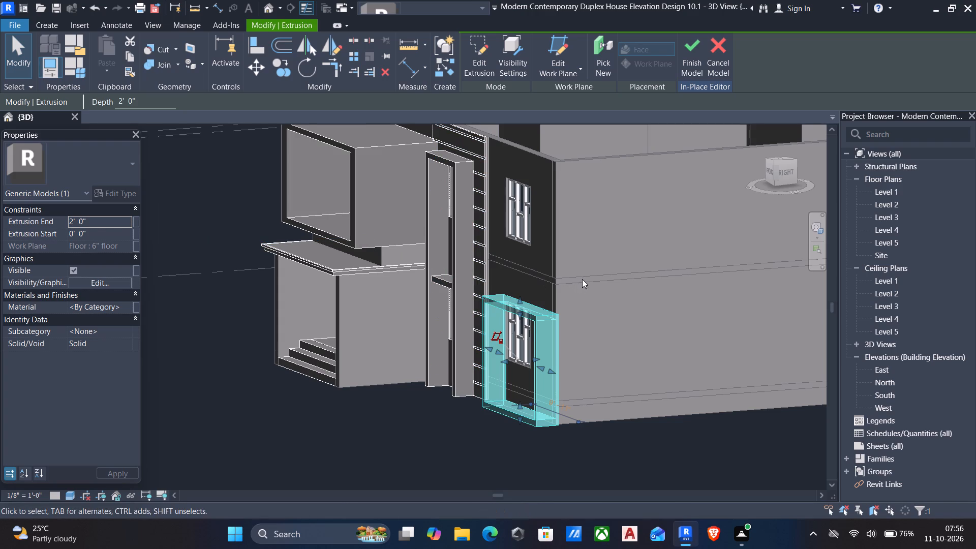
{"action": "key", "text": "Escape"}
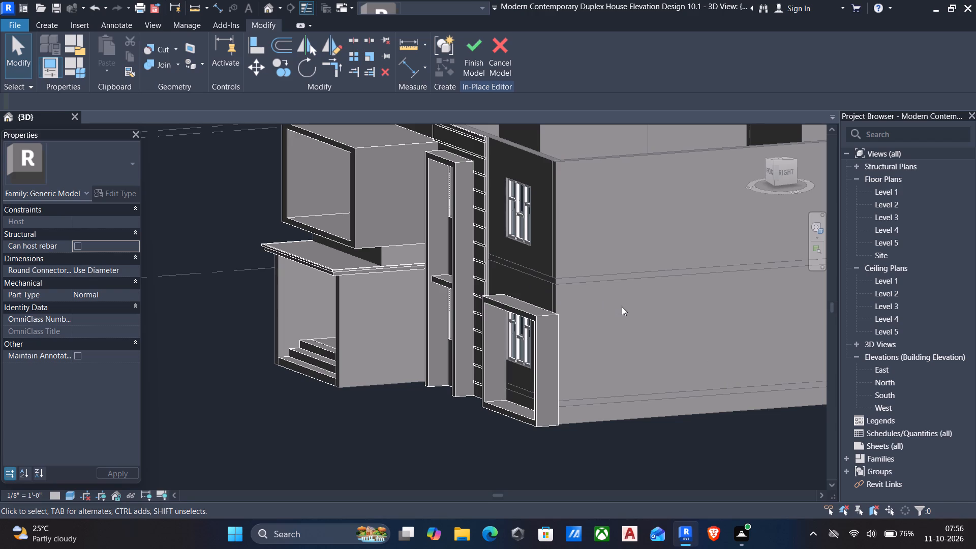
Start another extrusion on the front face of the 6" floor between storeys, beginning its rectangle at the grooved panel's right edge, just below the slab.
{"action": "middle_click_drag", "start_coordinate": [622, 309], "coordinate": [714, 298]}
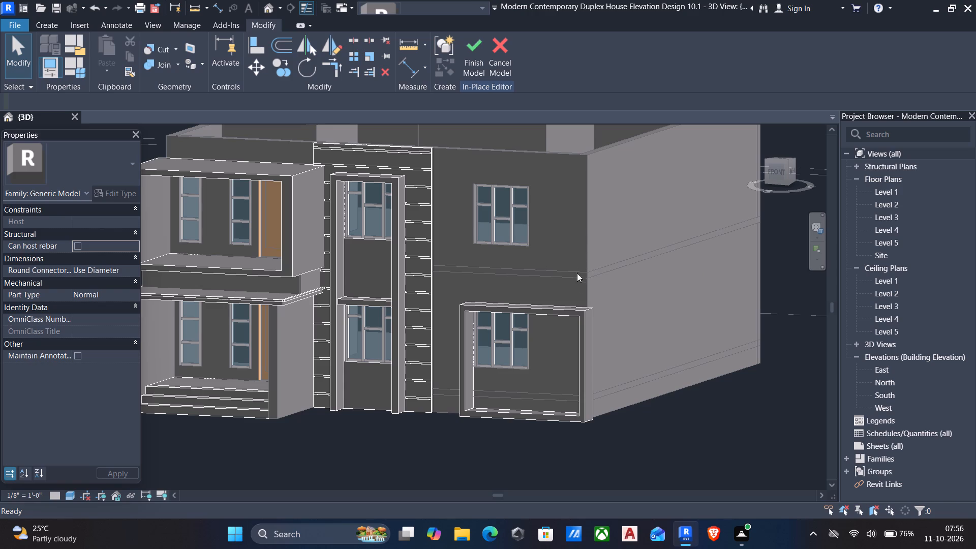
{"action": "left_click", "coordinate": [577, 334]}
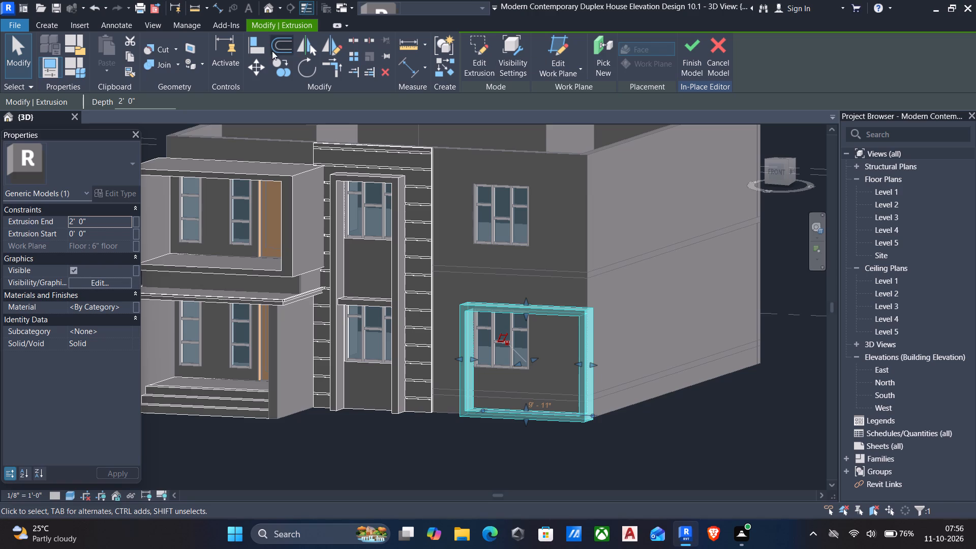
{"action": "left_click", "coordinate": [35, 25]}
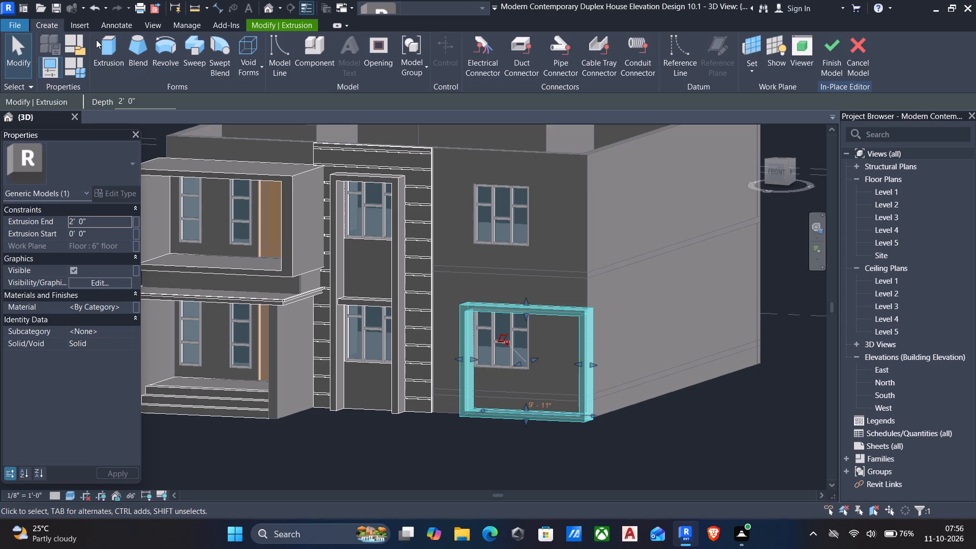
{"action": "left_click", "coordinate": [115, 49]}
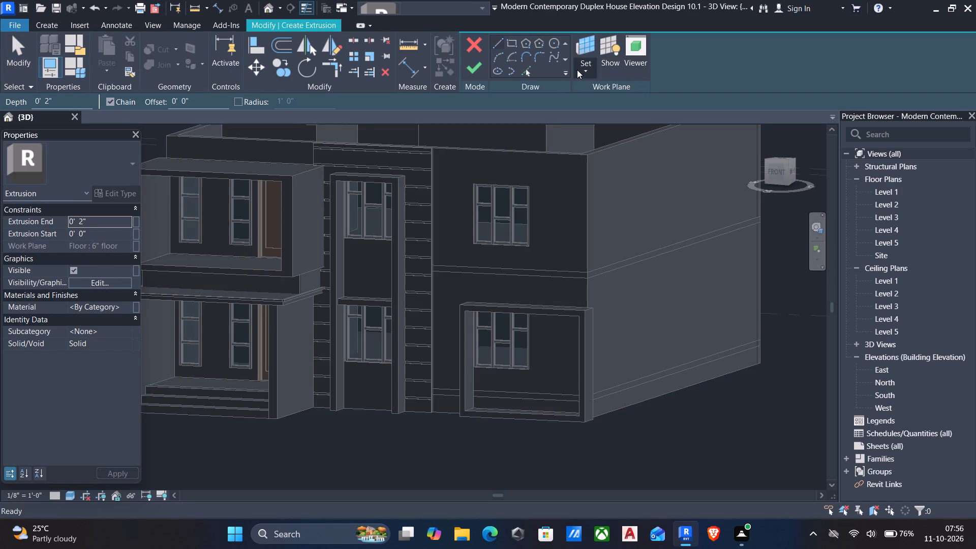
{"action": "left_click", "coordinate": [577, 70]}
{"action": "left_click", "coordinate": [606, 118]}
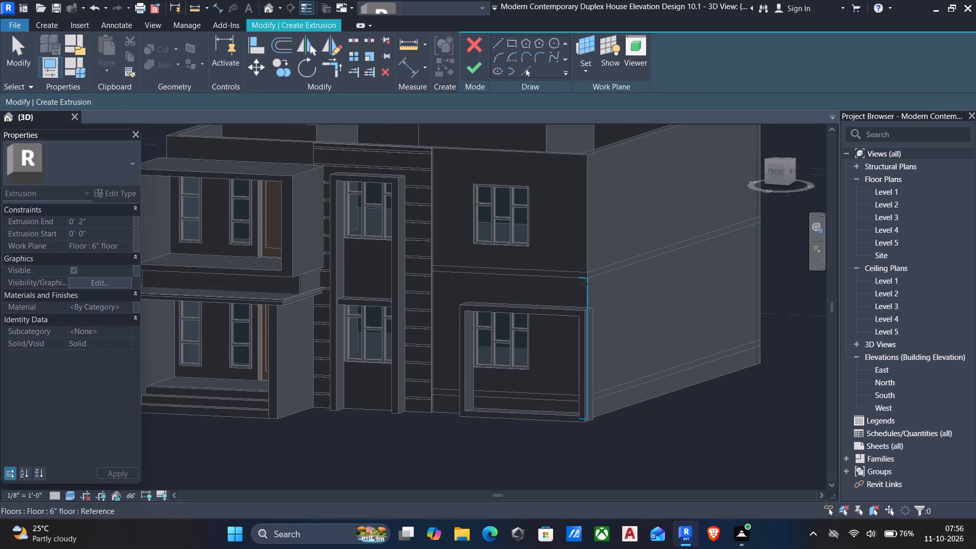
{"action": "left_click", "coordinate": [553, 275]}
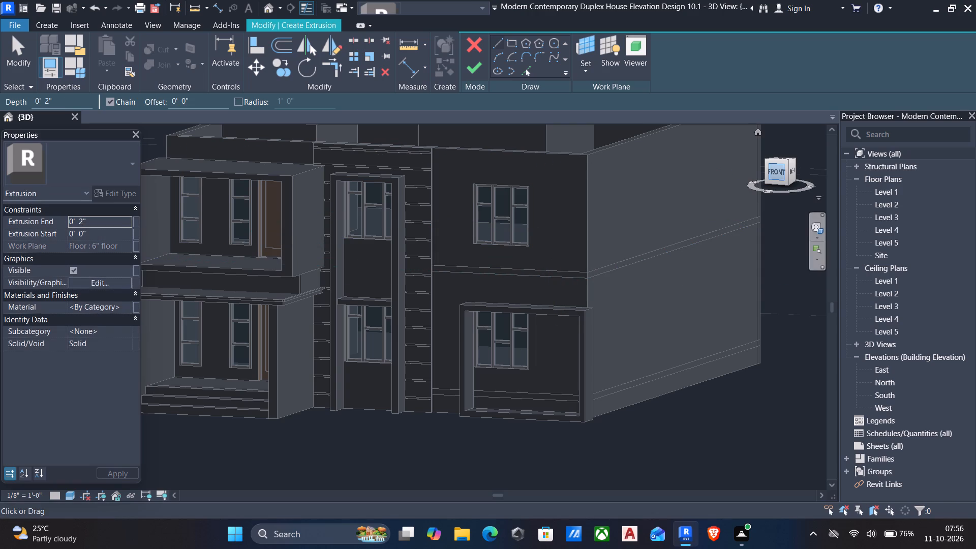
{"action": "left_click", "coordinate": [774, 171]}
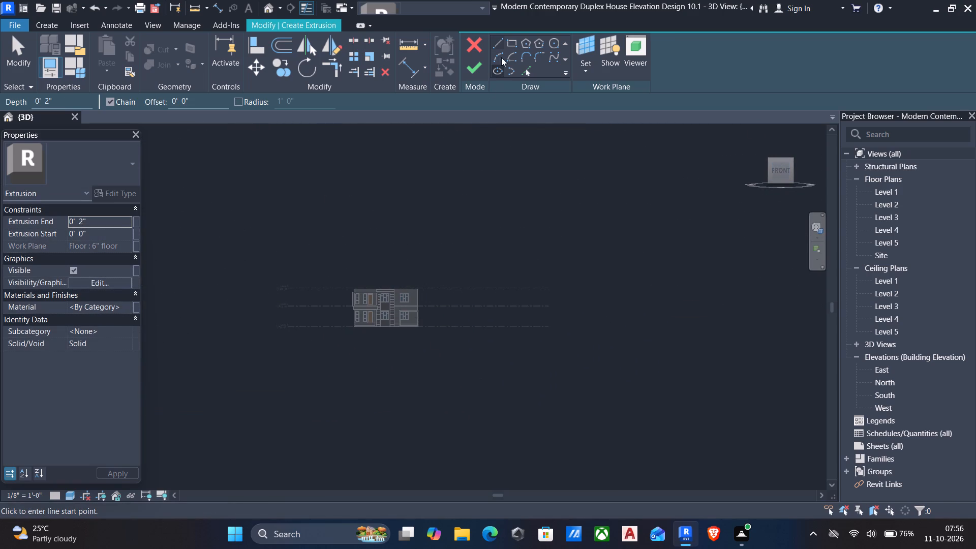
{"action": "left_click", "coordinate": [512, 38]}
{"action": "scroll", "coordinate": [404, 328], "scroll_direction": "up", "scroll_amount": 6}
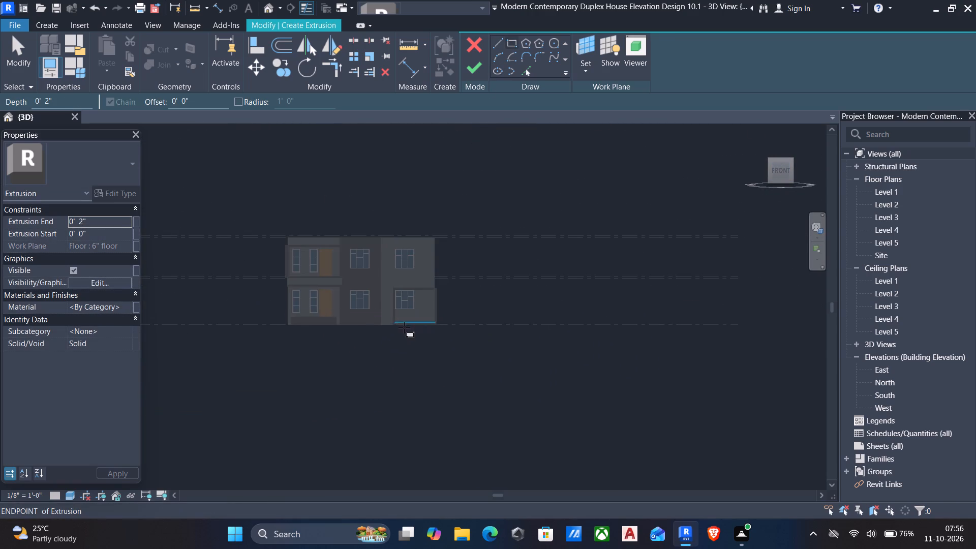
{"action": "scroll", "coordinate": [388, 300], "scroll_direction": "up", "scroll_amount": 5}
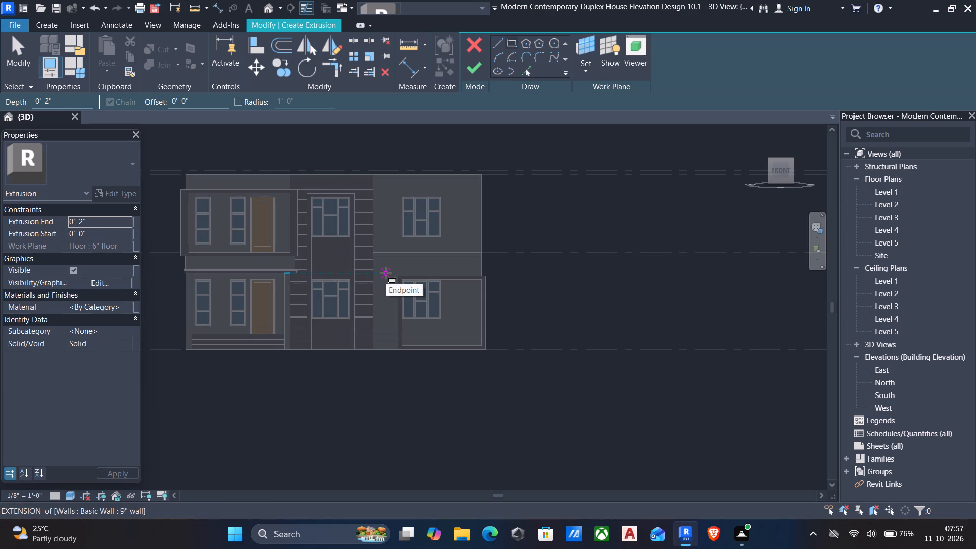
{"action": "scroll", "coordinate": [386, 273], "scroll_direction": "up", "scroll_amount": 6}
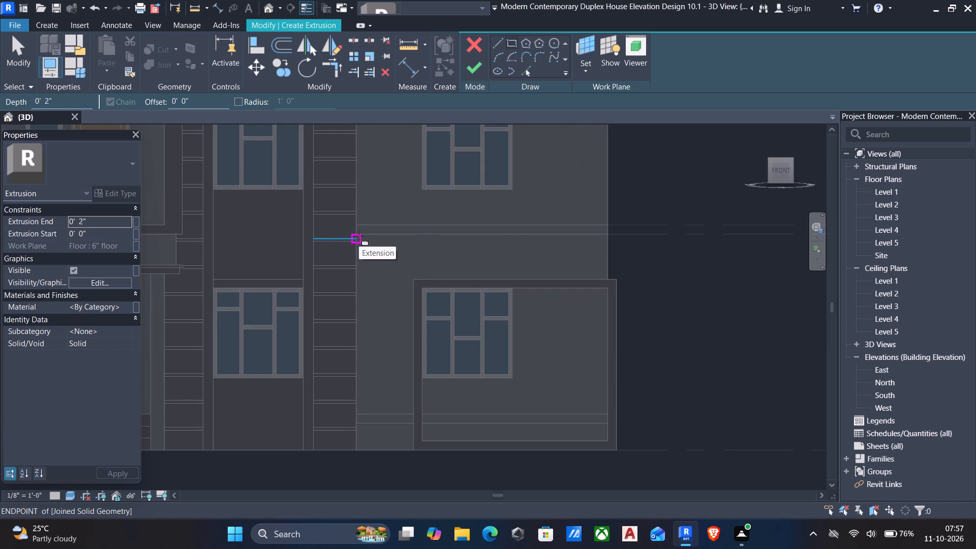
{"action": "left_click", "coordinate": [359, 236]}
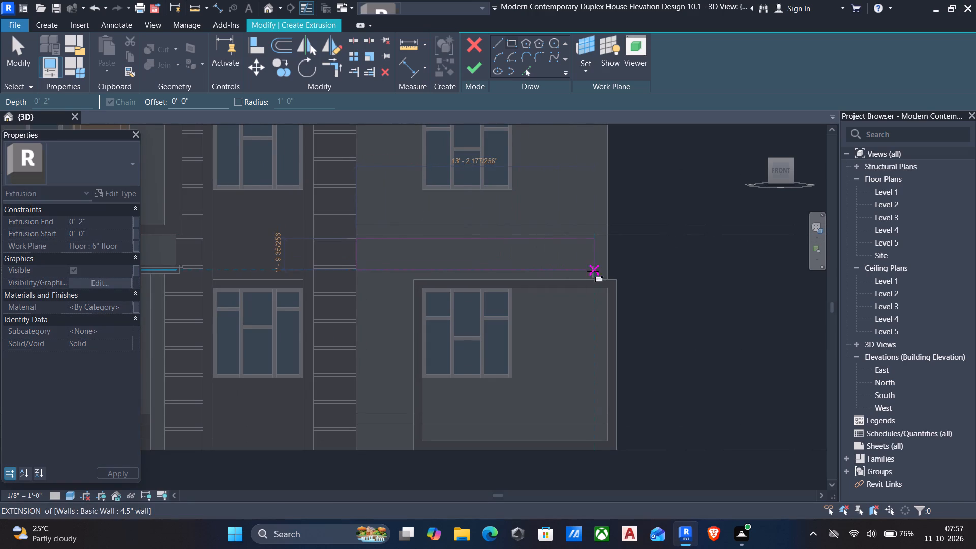